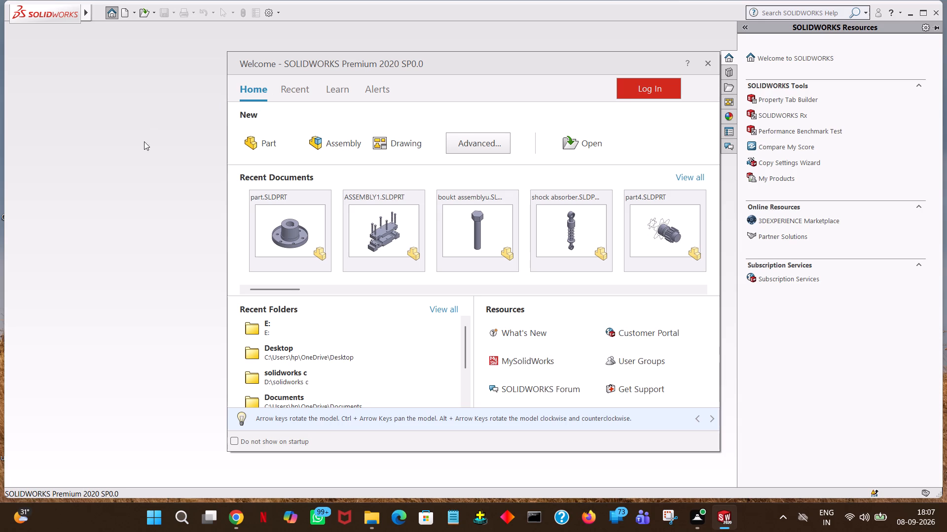
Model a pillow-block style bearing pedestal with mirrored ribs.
Create a new part document.
{"action": "double_click", "coordinate": [265, 142]}
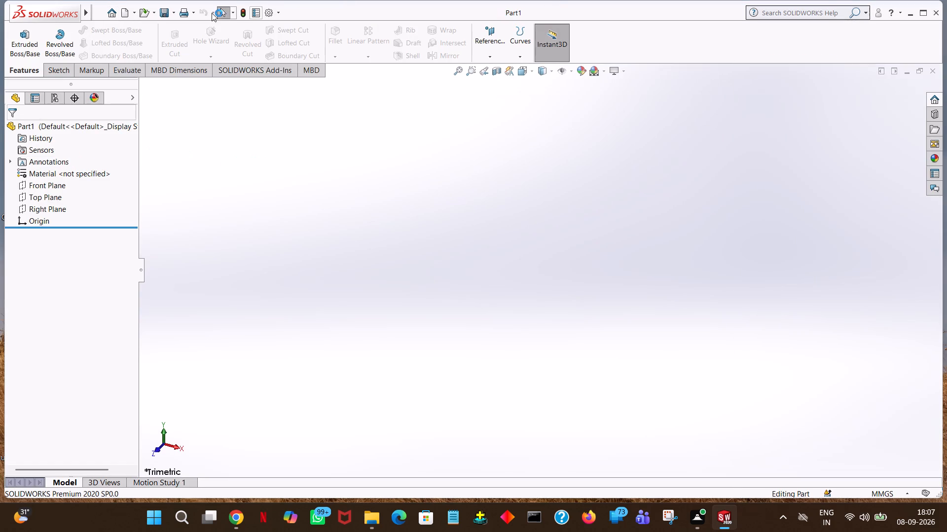
Open a new sketch on the Top Plane.
{"action": "left_click", "coordinate": [36, 196]}
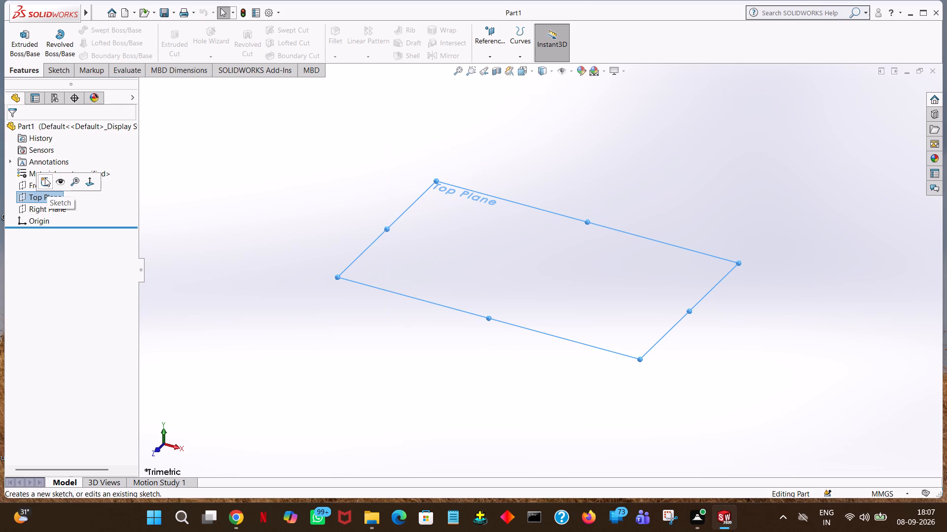
{"action": "left_click", "coordinate": [44, 178]}
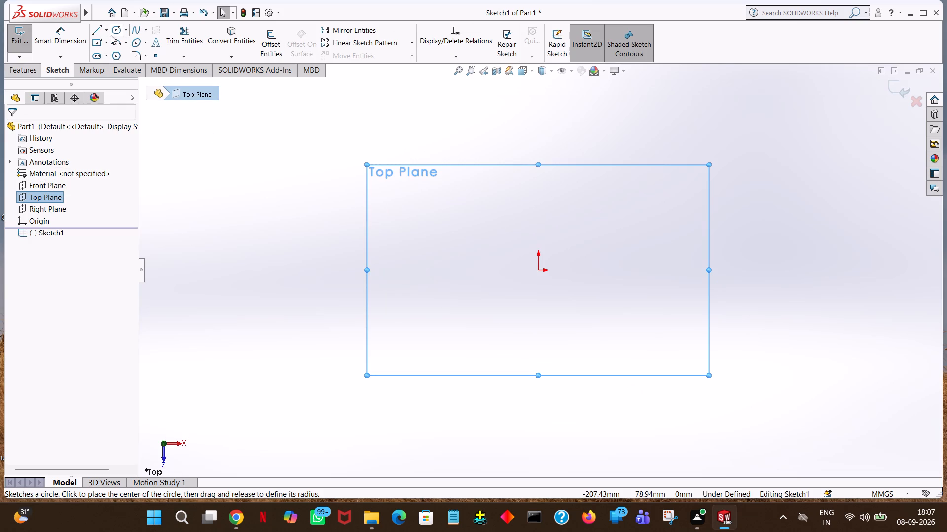
Maximize the window and start a horizontal line from the origin along the positive X direction with the Line tool.
{"action": "left_click", "coordinate": [98, 32]}
{"action": "double_click", "coordinate": [98, 26]}
{"action": "left_click", "coordinate": [101, 32]}
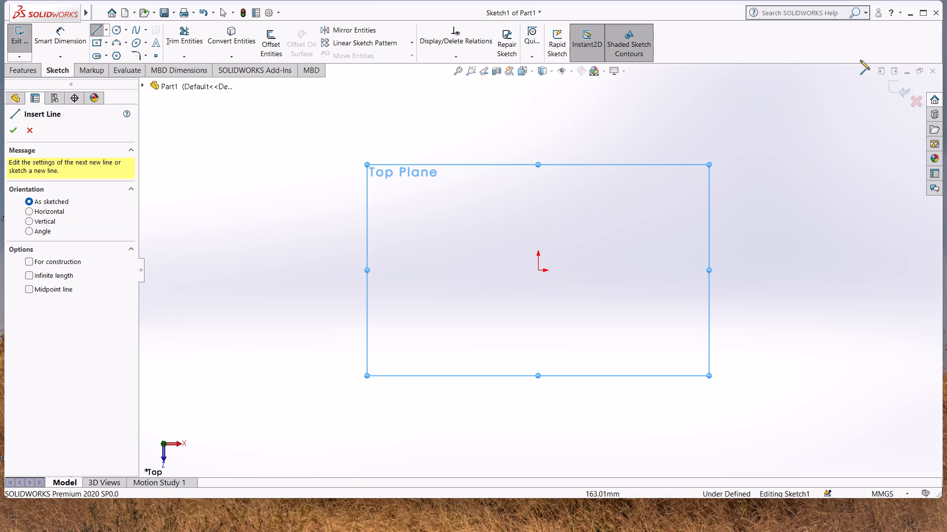
{"action": "left_click", "coordinate": [921, 10]}
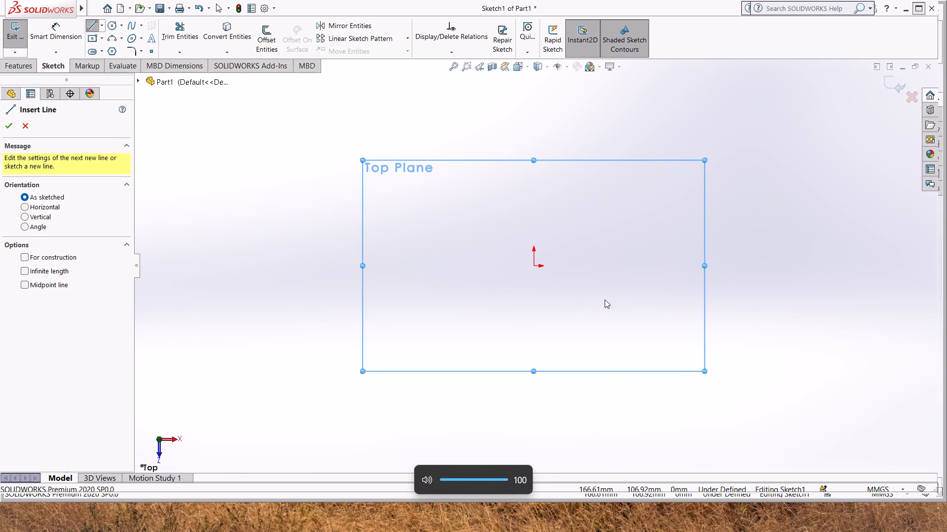
{"action": "left_click", "coordinate": [541, 271]}
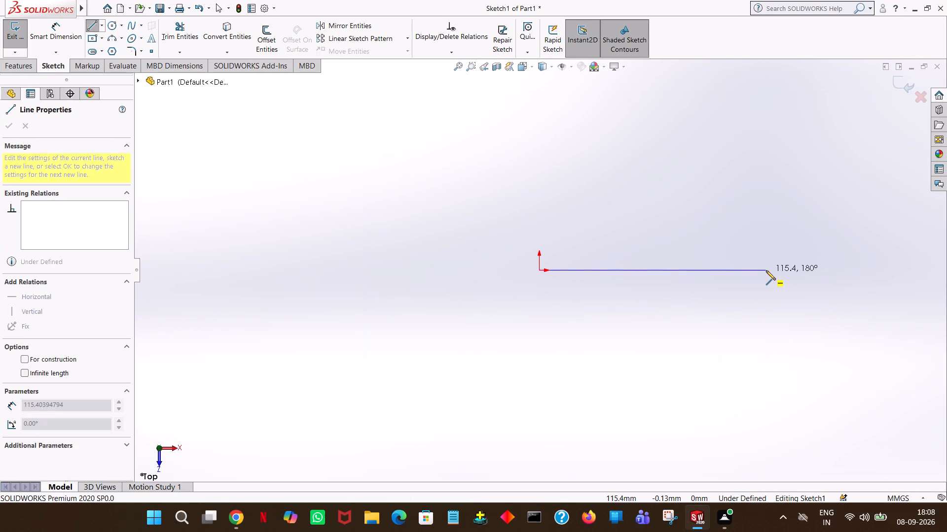
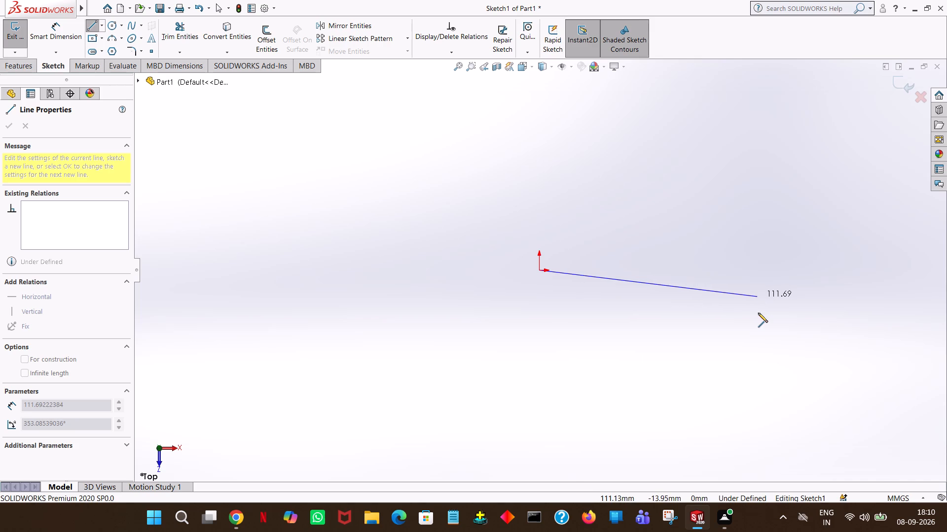
Finish the horizontal line from the origin and set its length to 60 mm.
{"action": "left_click", "coordinate": [675, 270]}
{"action": "right_click", "coordinate": [675, 269]}
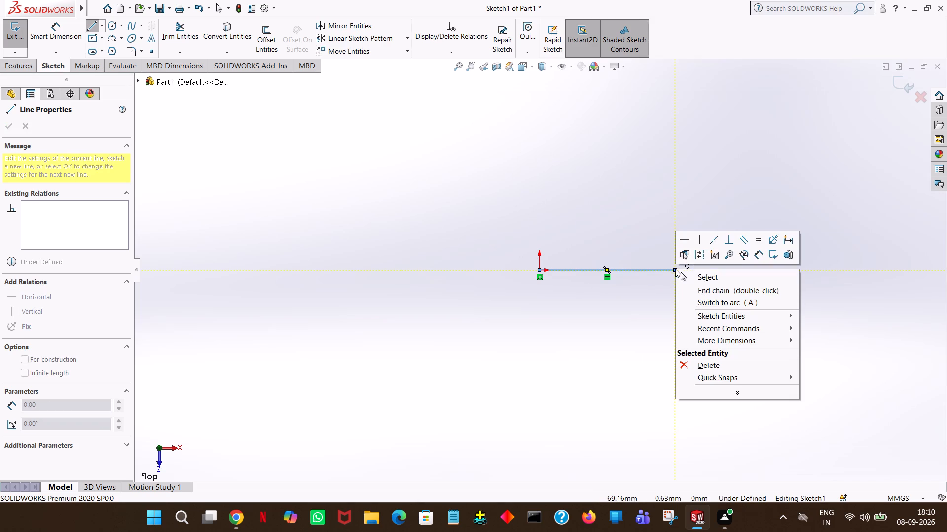
{"action": "left_click", "coordinate": [705, 276]}
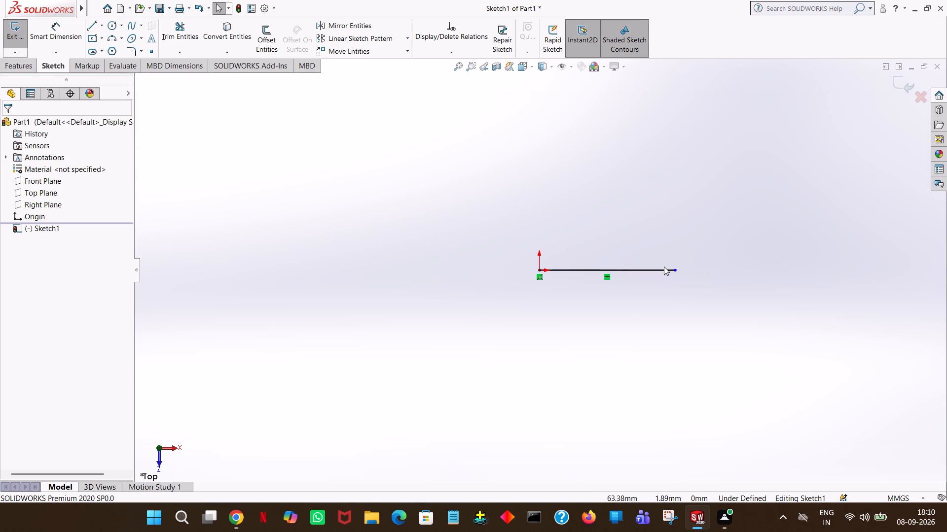
{"action": "left_click", "coordinate": [664, 268]}
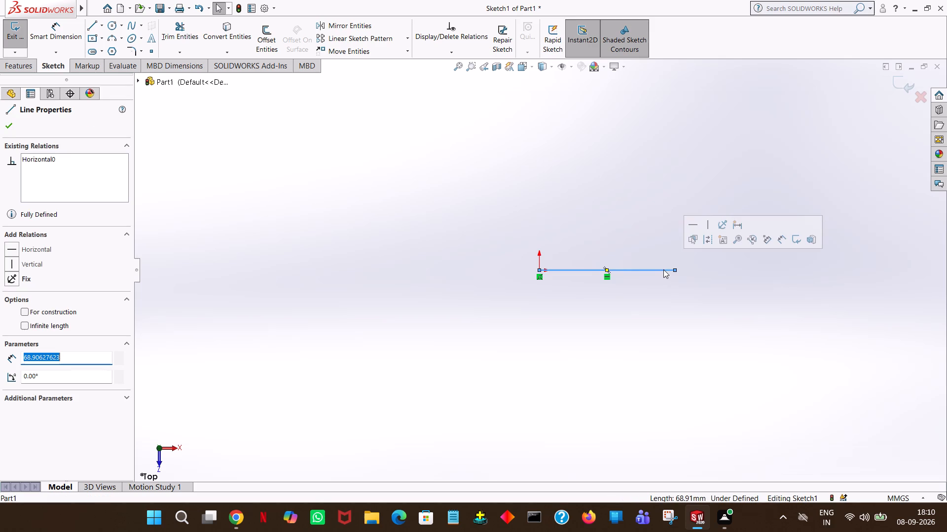
{"action": "type", "text": "60"}
{"action": "key", "text": "Return"}
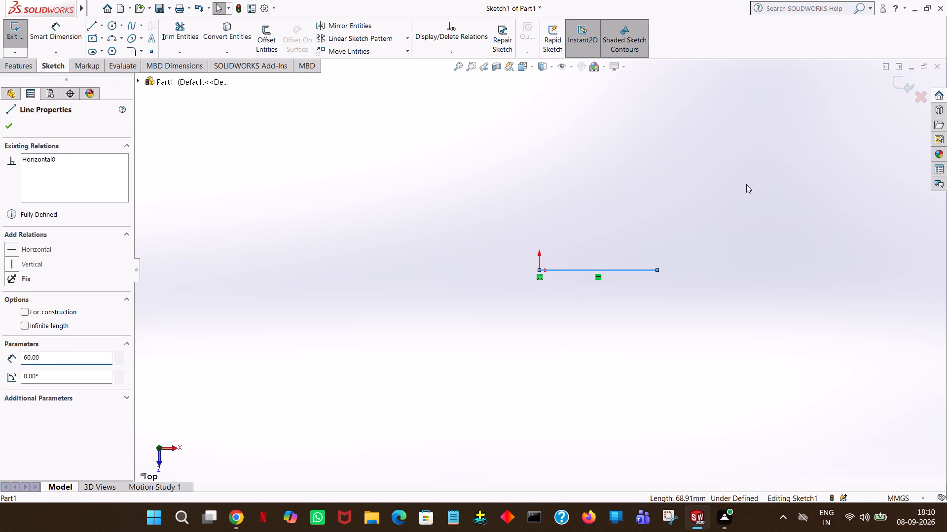
{"action": "left_click", "coordinate": [9, 119]}
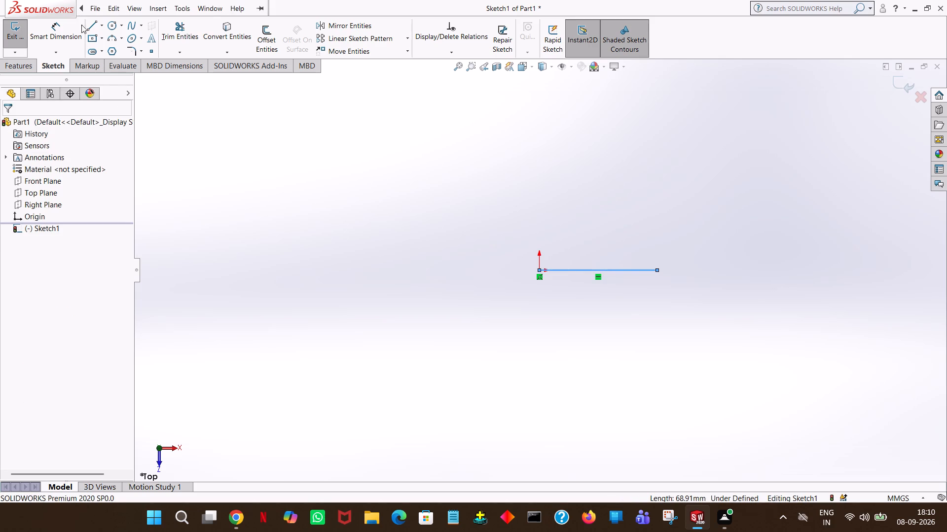
Draw a 30 mm vertical line upward from the free end of the 60 mm horizontal line.
{"action": "left_click", "coordinate": [91, 23]}
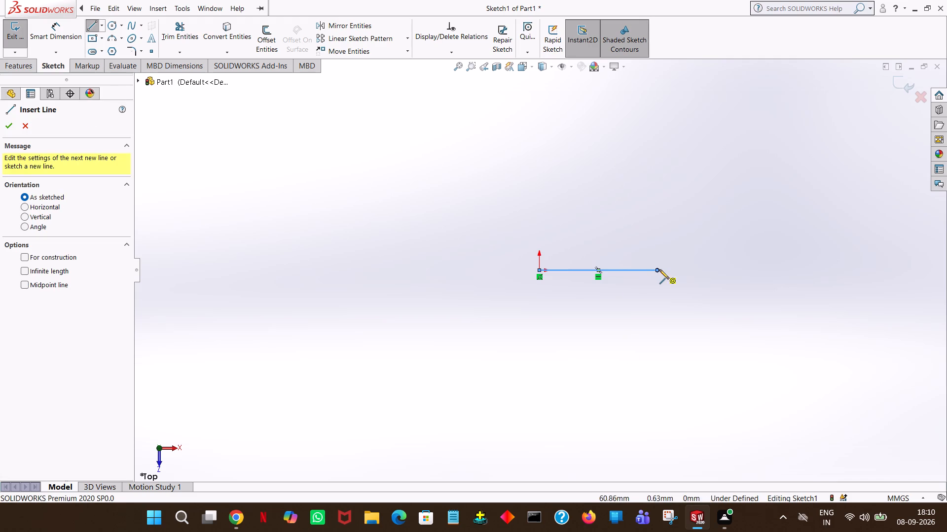
{"action": "left_click", "coordinate": [657, 270]}
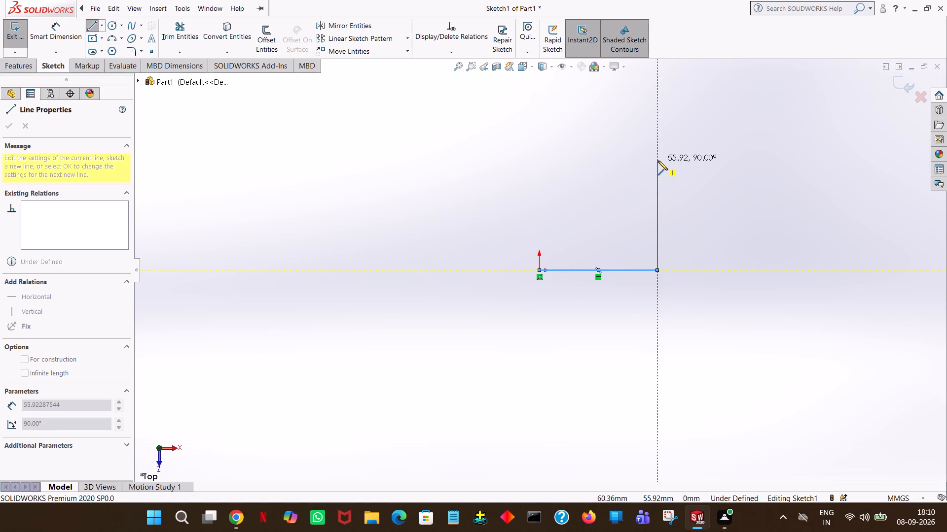
{"action": "left_click", "coordinate": [658, 161]}
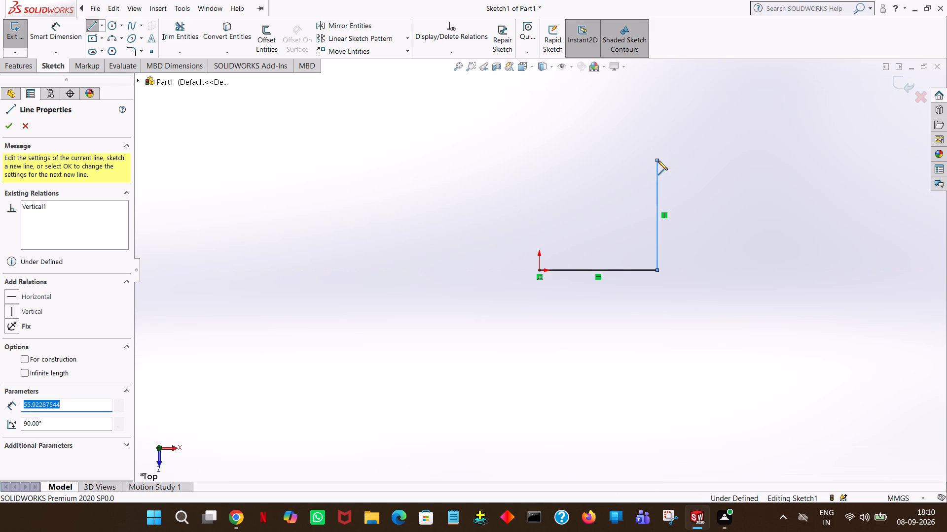
{"action": "type", "text": "30"}
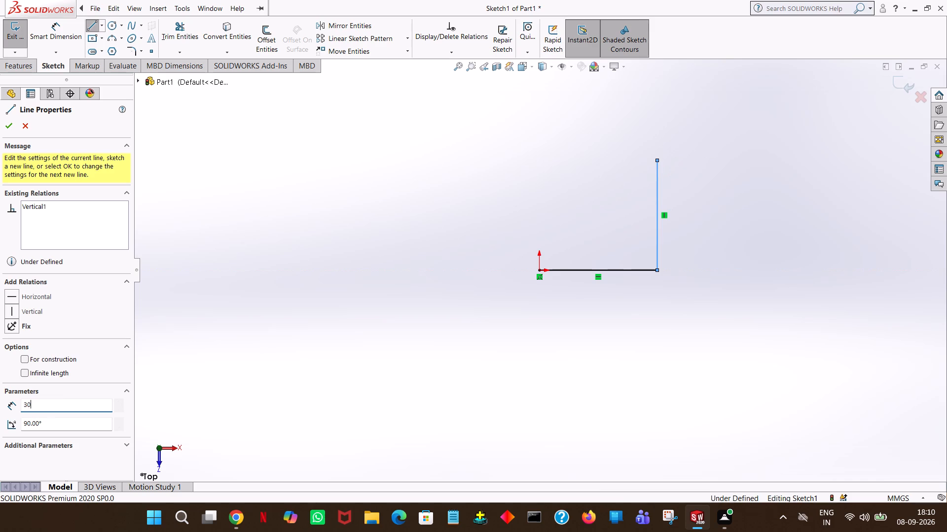
{"action": "key", "text": "Return"}
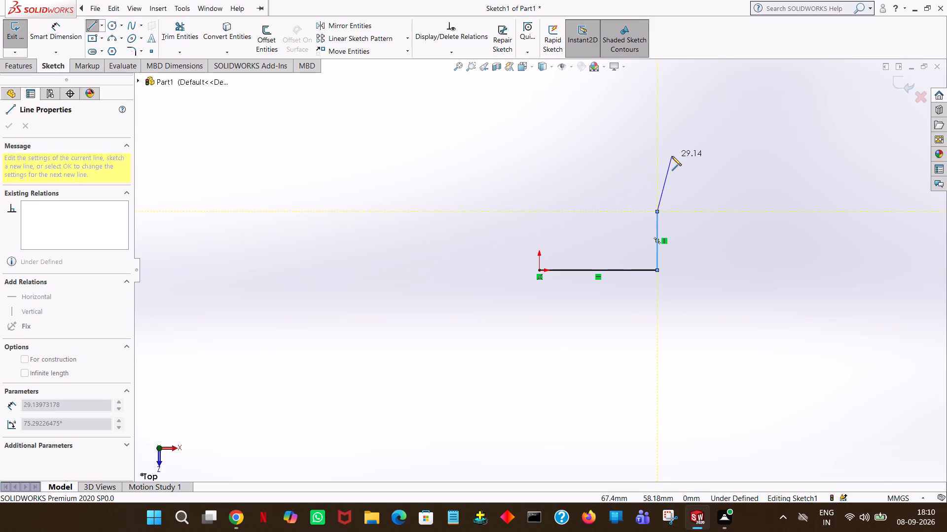
Continue the chain with a 130 mm horizontal line running in the negative X direction from the vertical line's top.
{"action": "left_click", "coordinate": [454, 212]}
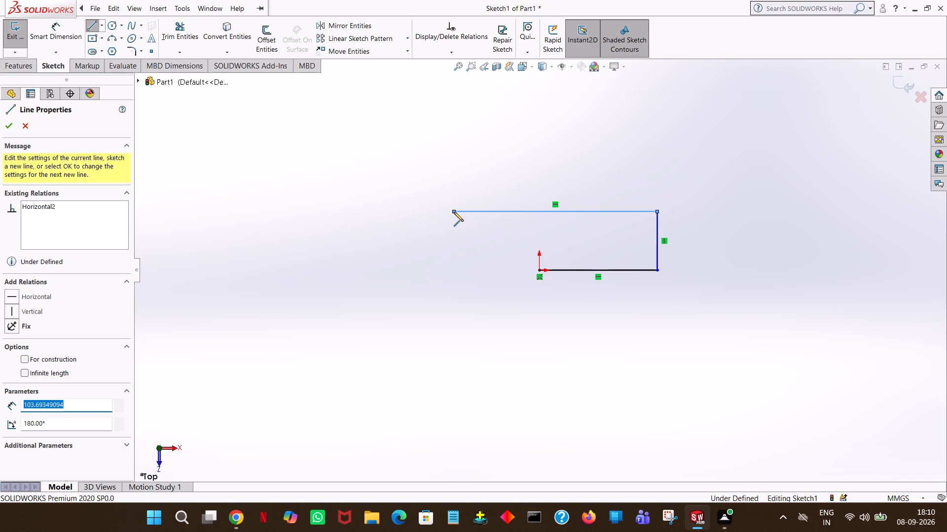
{"action": "type", "text": "130"}
{"action": "key", "text": "Return"}
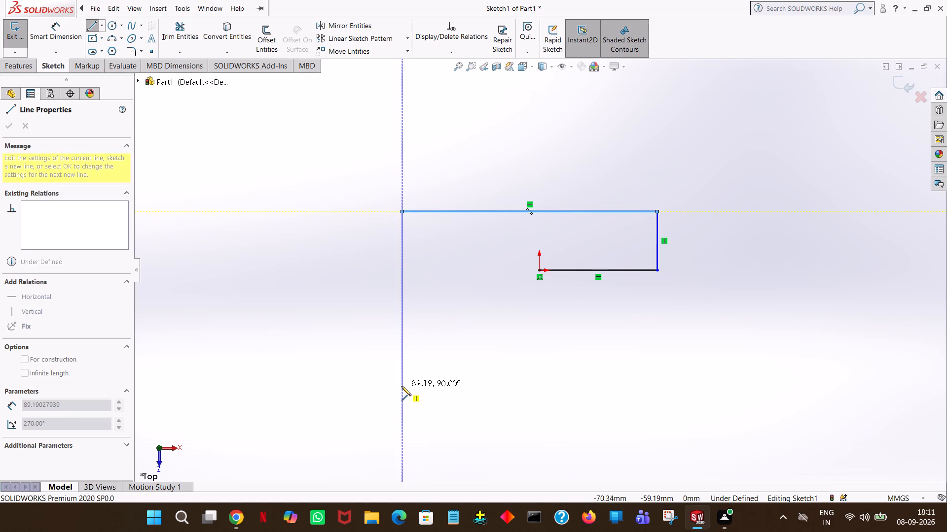
Draw a vertical line downward from the 130 mm line's left end and set its length to 60 mm.
{"action": "left_click", "coordinate": [401, 386]}
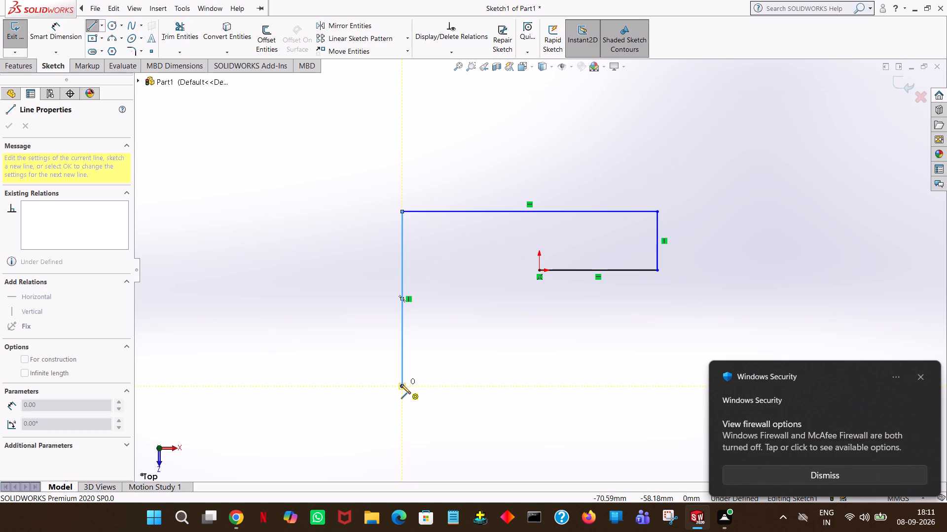
{"action": "right_click", "coordinate": [401, 384]}
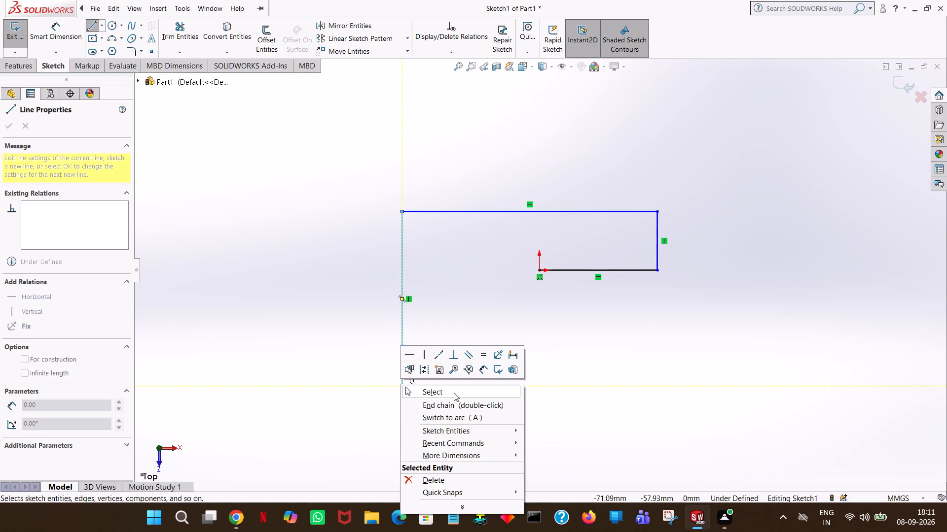
{"action": "left_click", "coordinate": [454, 393]}
{"action": "left_click", "coordinate": [658, 250]}
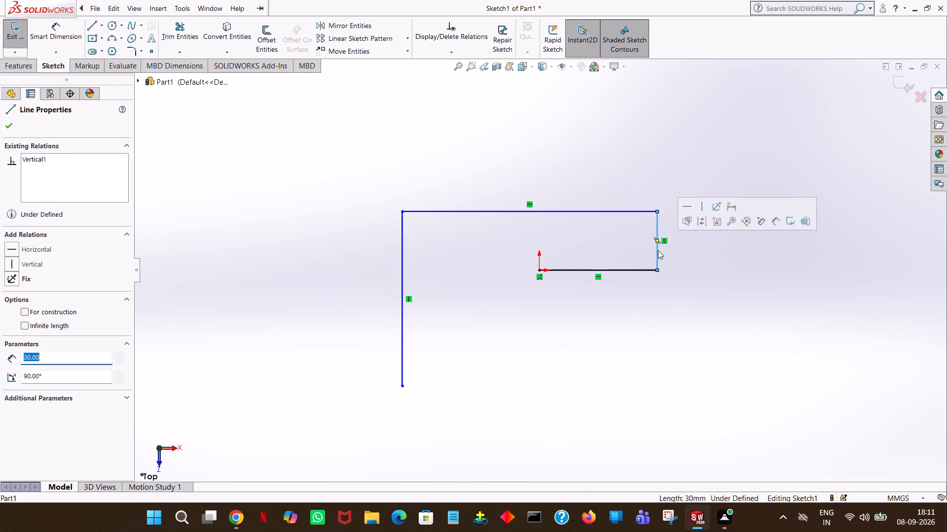
{"action": "left_click", "coordinate": [11, 130]}
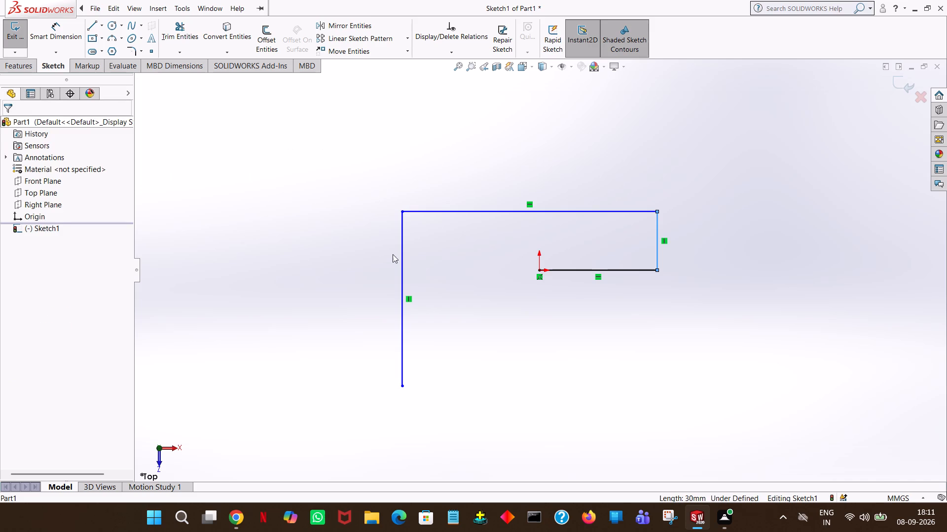
{"action": "left_click", "coordinate": [404, 319]}
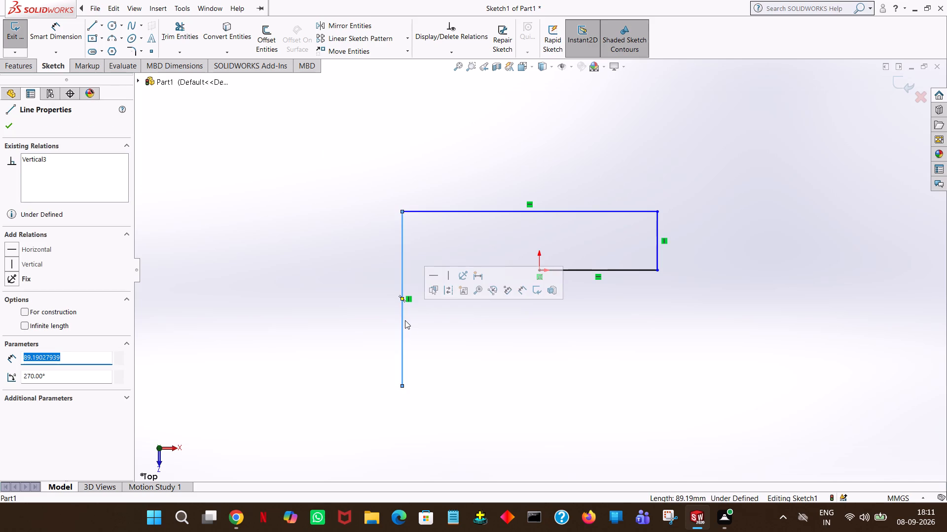
{"action": "type", "text": "60"}
{"action": "key", "text": "Return"}
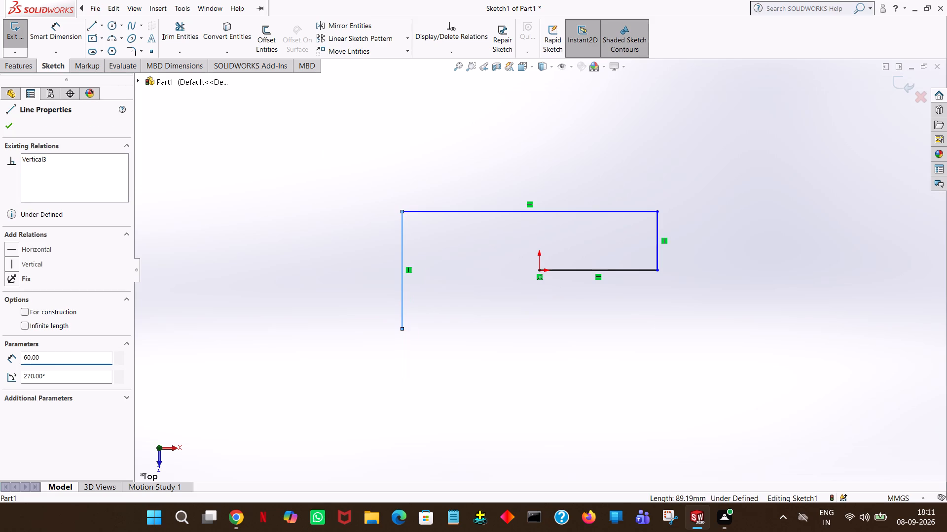
{"action": "left_click", "coordinate": [8, 128]}
Close the outline with a 130 mm bottom line and a 30 mm vertical line up to the first line's right end.
{"action": "left_click", "coordinate": [89, 28]}
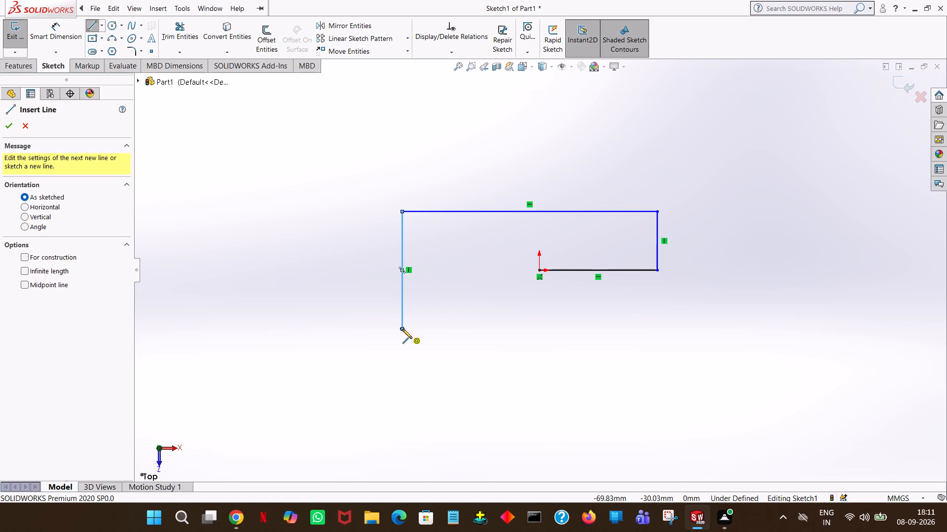
{"action": "left_click", "coordinate": [402, 329]}
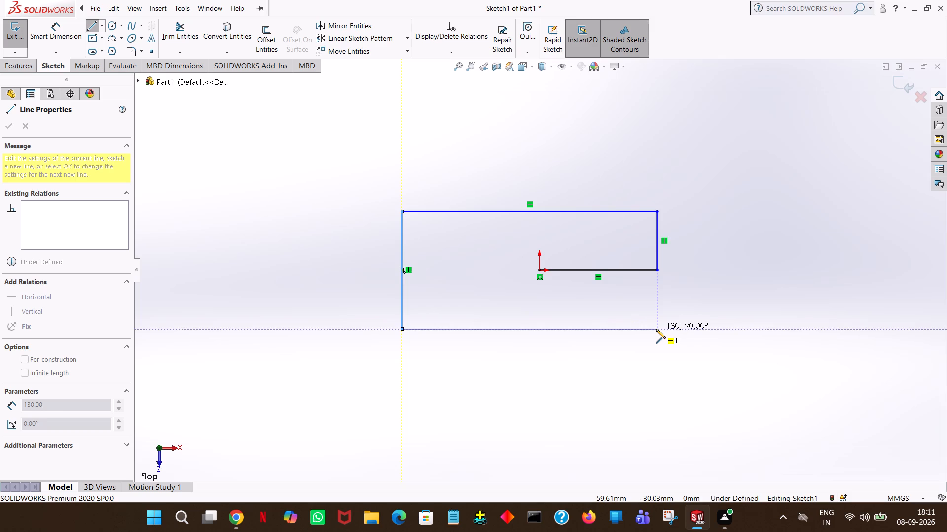
{"action": "left_click", "coordinate": [656, 329]}
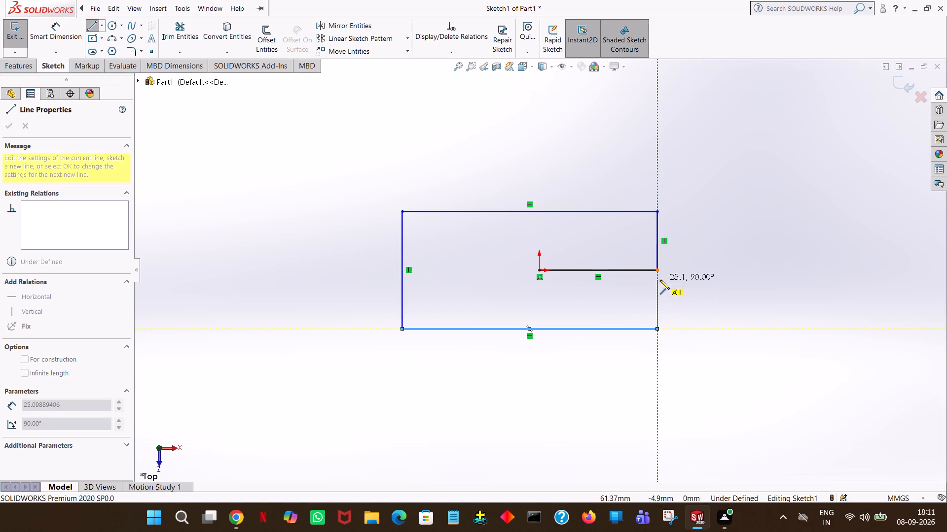
{"action": "left_click", "coordinate": [656, 269]}
{"action": "right_click", "coordinate": [656, 269]}
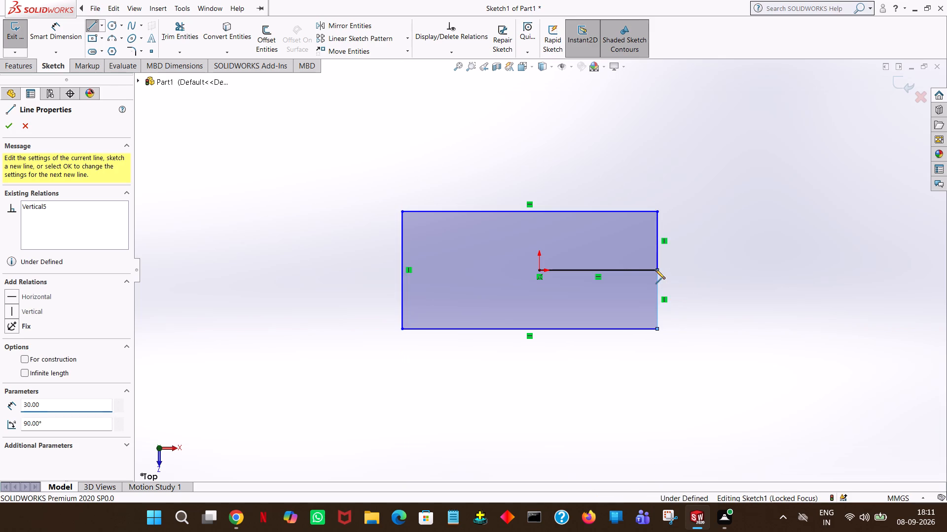
{"action": "left_click", "coordinate": [691, 276]}
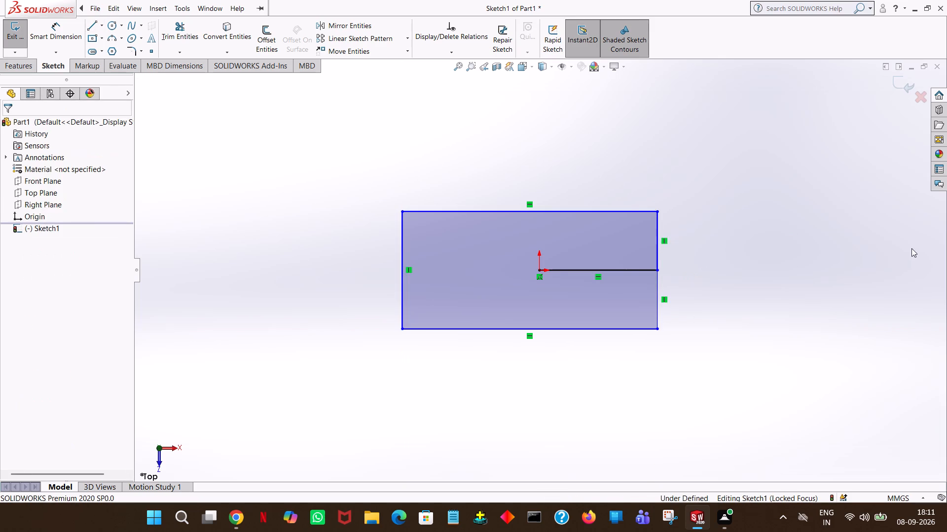
Trim away the inner 60 mm horizontal line and both 30 mm vertical segments on the outline's right side.
{"action": "left_click", "coordinate": [179, 33]}
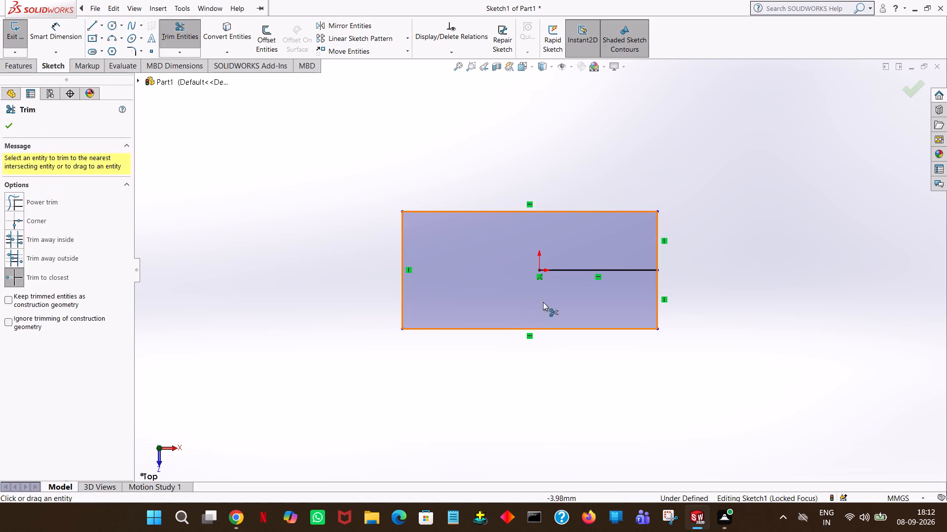
{"action": "left_click_drag", "start_coordinate": [573, 266], "coordinate": [578, 277]}
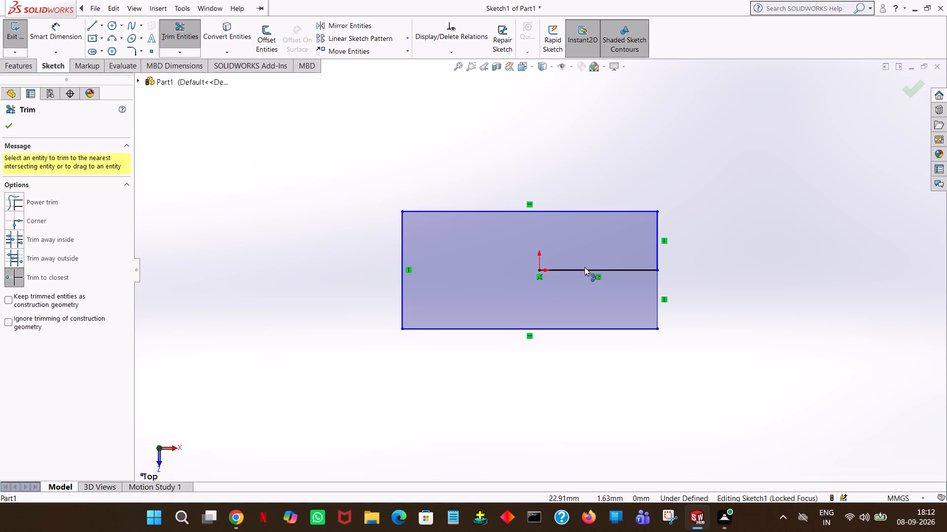
{"action": "left_click", "coordinate": [584, 271]}
{"action": "left_click", "coordinate": [190, 207]}
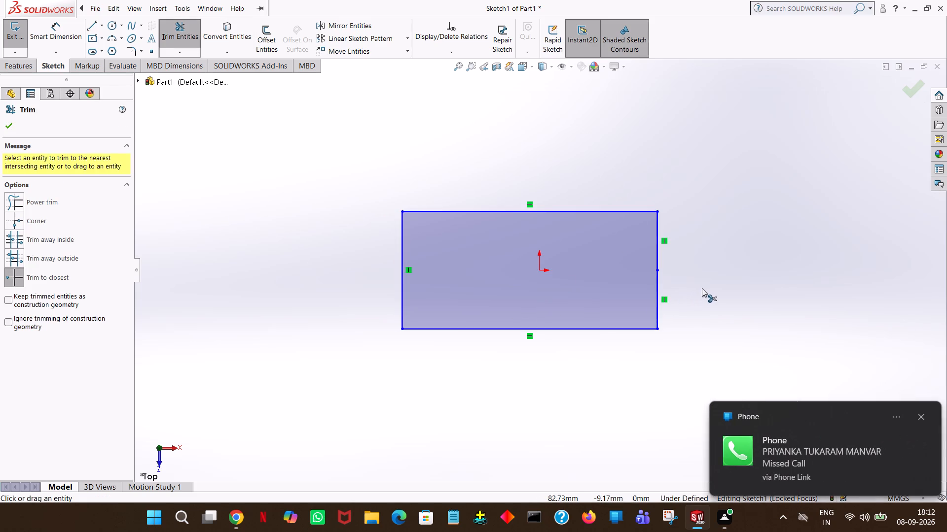
{"action": "left_click", "coordinate": [659, 252]}
{"action": "left_click", "coordinate": [658, 291]}
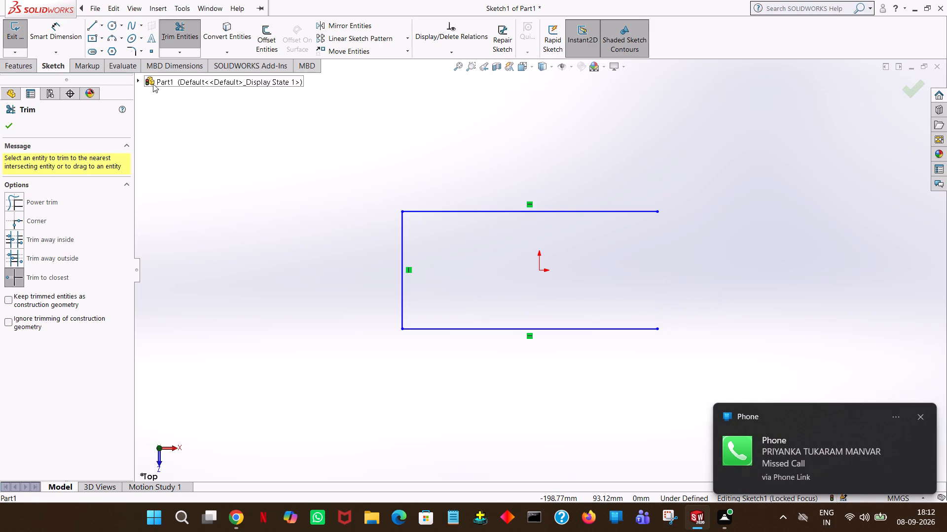
Close the rectangle's open right side with a single vertical line joining the top and bottom line ends.
{"action": "left_click", "coordinate": [92, 24]}
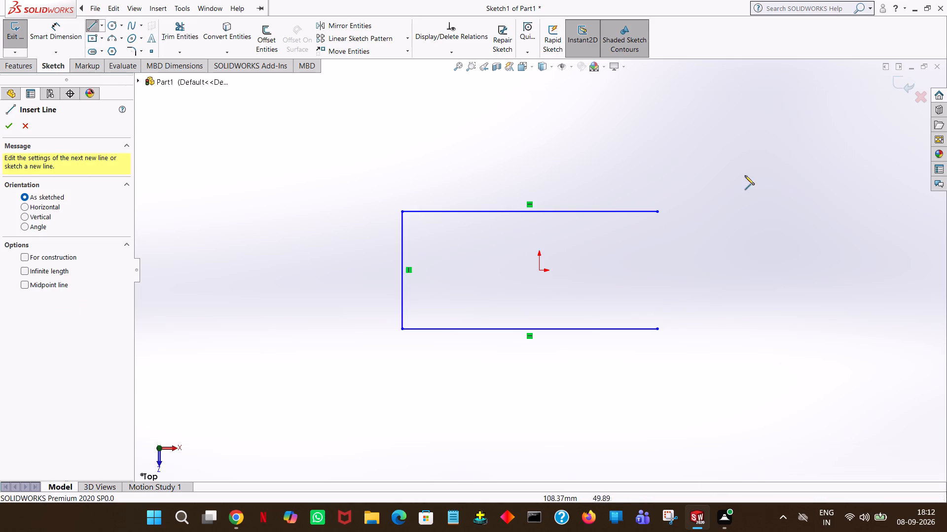
{"action": "left_click", "coordinate": [658, 212]}
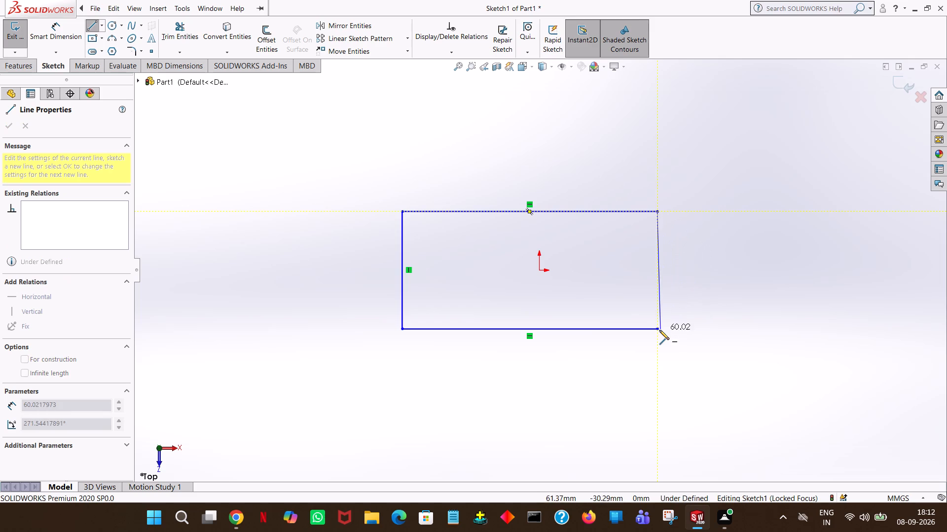
{"action": "left_click", "coordinate": [659, 330]}
{"action": "right_click", "coordinate": [659, 330]}
{"action": "left_click", "coordinate": [701, 338]}
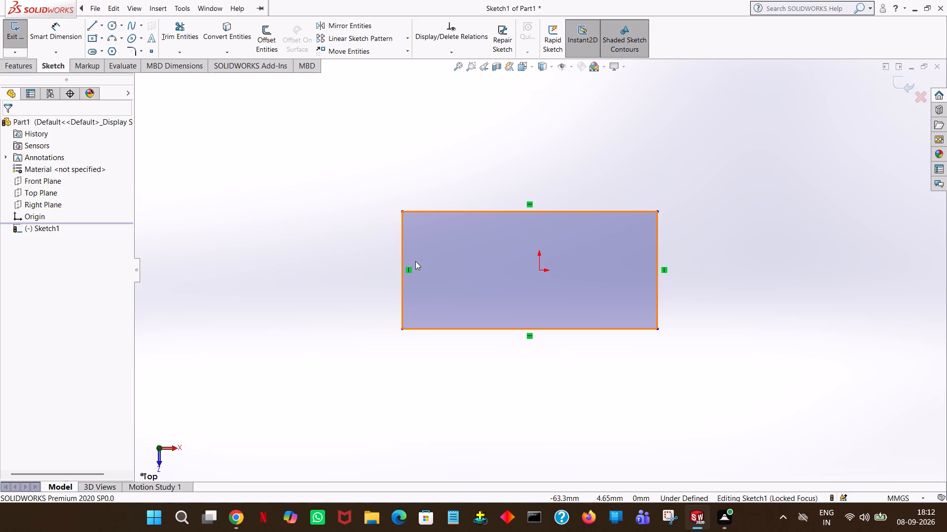
Fillet all four corners of the rectangle with a 10 mm radius.
{"action": "left_click", "coordinate": [126, 45]}
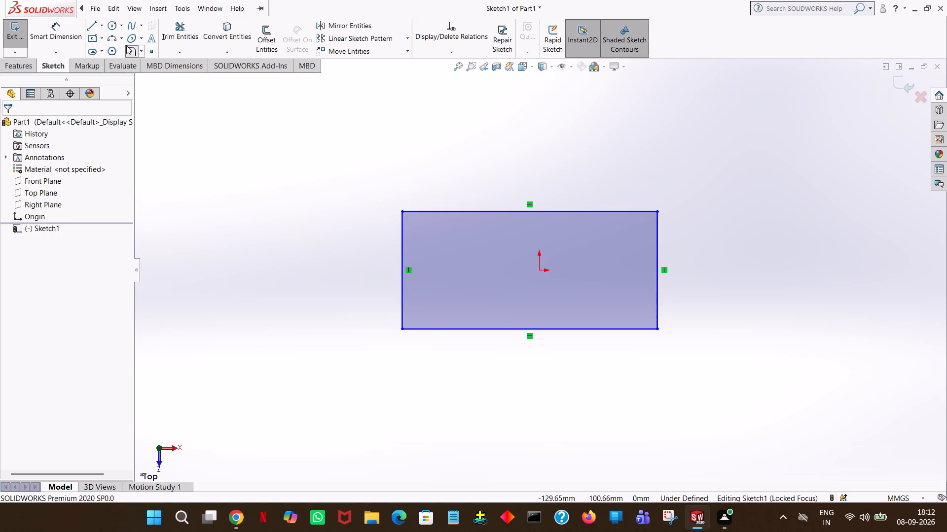
{"action": "left_click", "coordinate": [657, 209]}
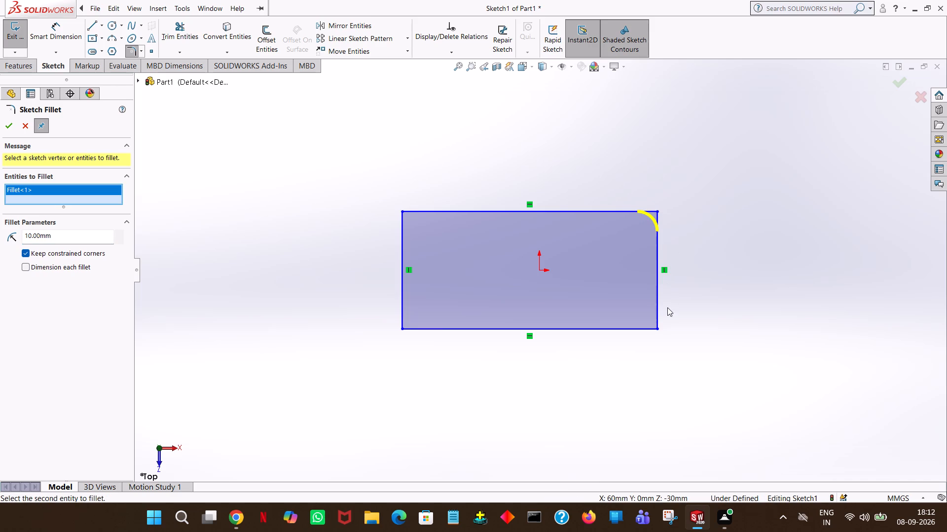
{"action": "left_click", "coordinate": [656, 330]}
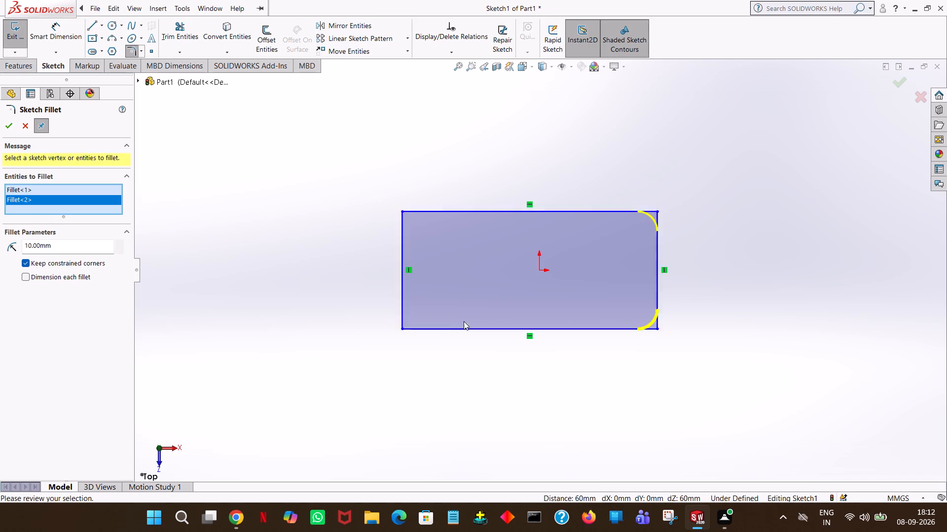
{"action": "left_click", "coordinate": [404, 329]}
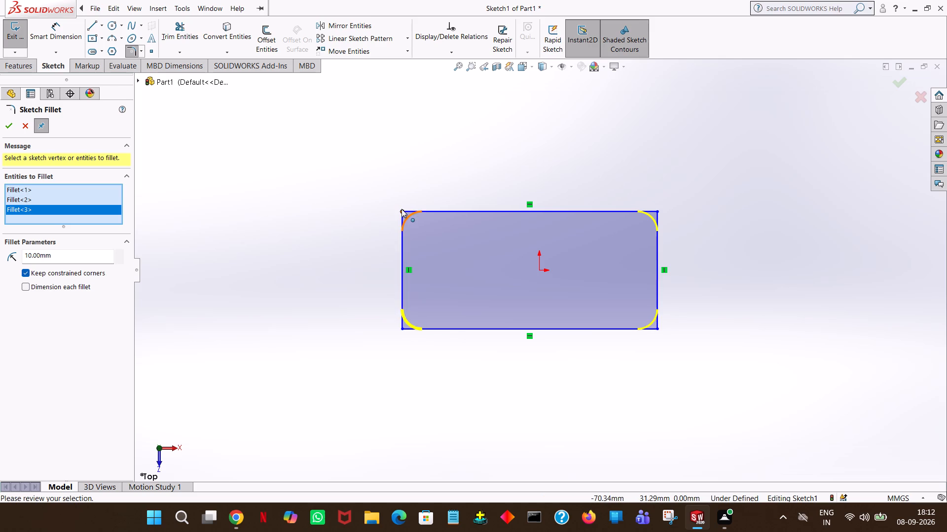
{"action": "left_click", "coordinate": [401, 211]}
{"action": "left_click", "coordinate": [11, 121]}
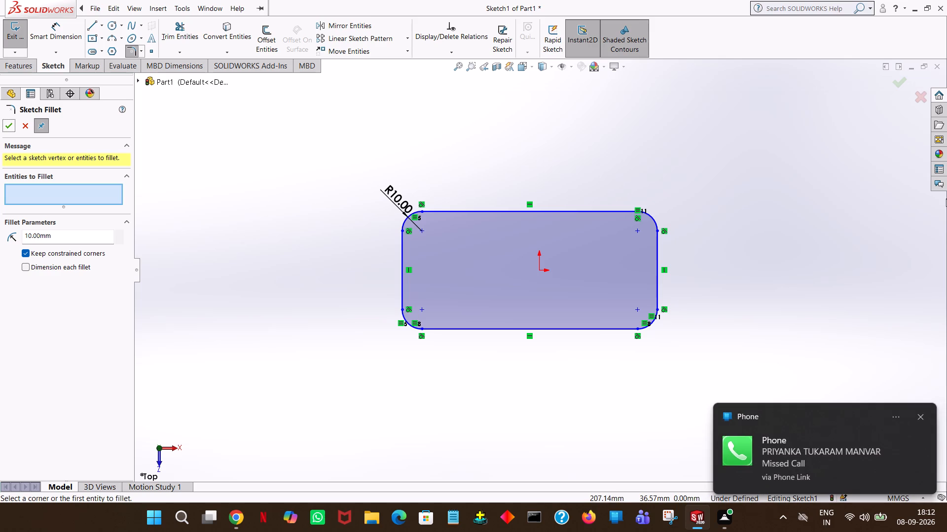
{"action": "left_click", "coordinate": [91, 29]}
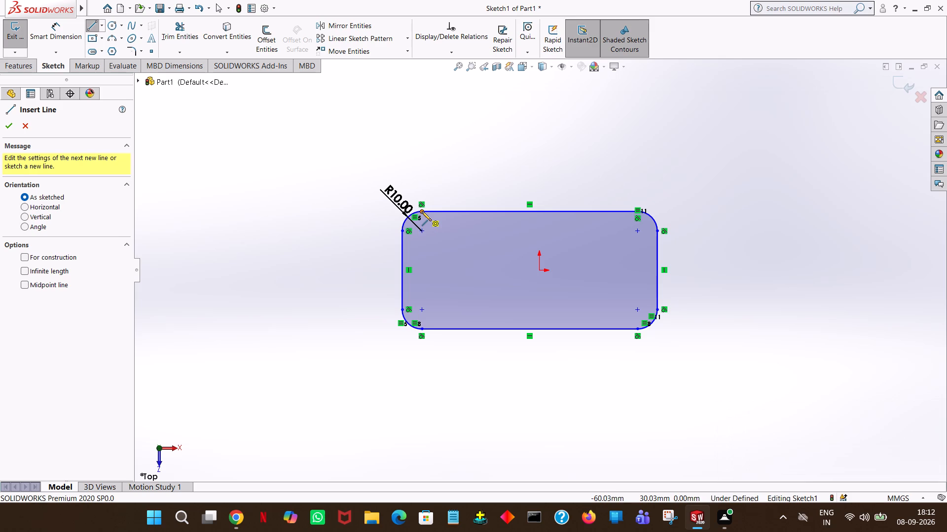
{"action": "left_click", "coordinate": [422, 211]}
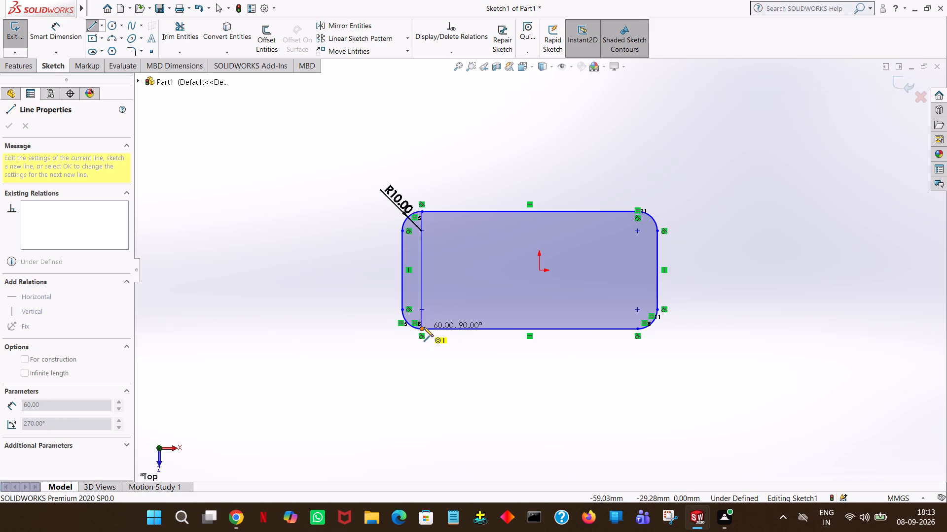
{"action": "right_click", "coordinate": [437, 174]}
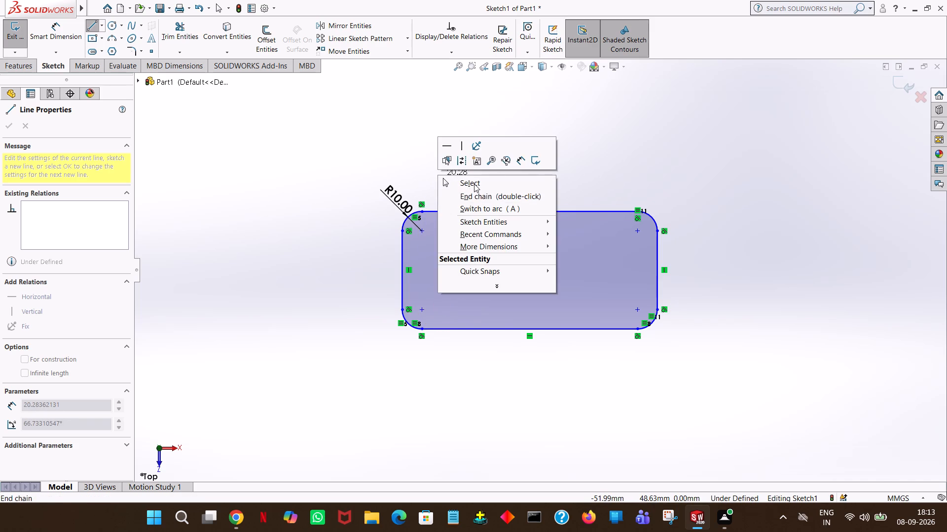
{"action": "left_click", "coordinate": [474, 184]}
Draw a horizontal line about 101 mm long from the origin leftward past the rectangle's left edge.
{"action": "left_click", "coordinate": [89, 24]}
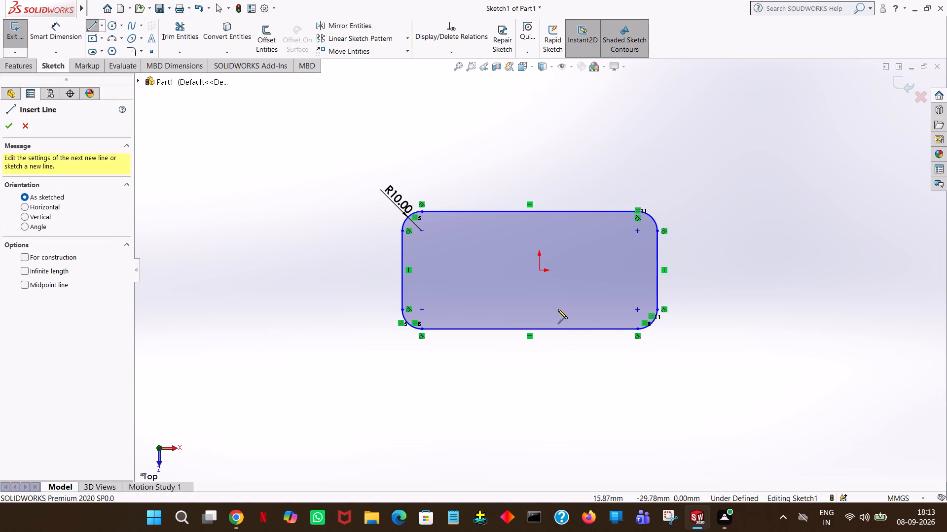
{"action": "left_click", "coordinate": [540, 269]}
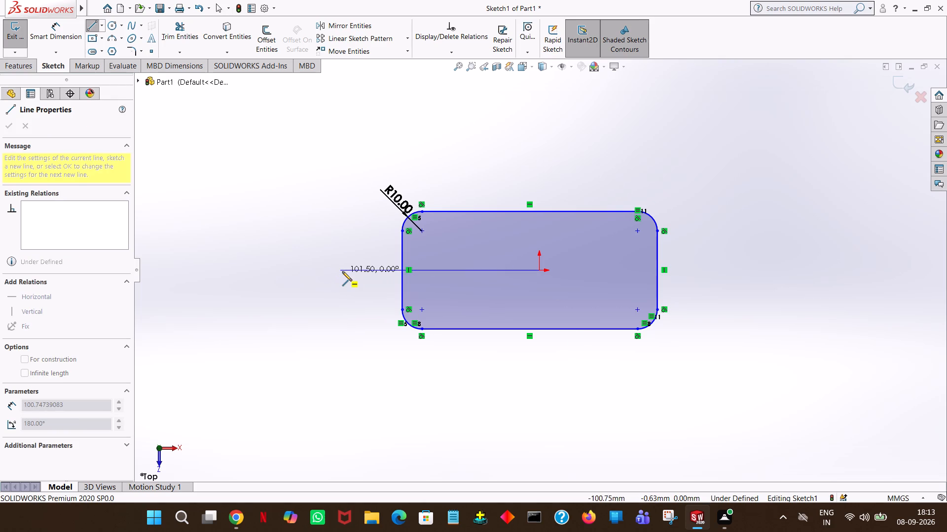
{"action": "left_click", "coordinate": [342, 271]}
{"action": "right_click", "coordinate": [342, 271]}
{"action": "left_click", "coordinate": [359, 276]}
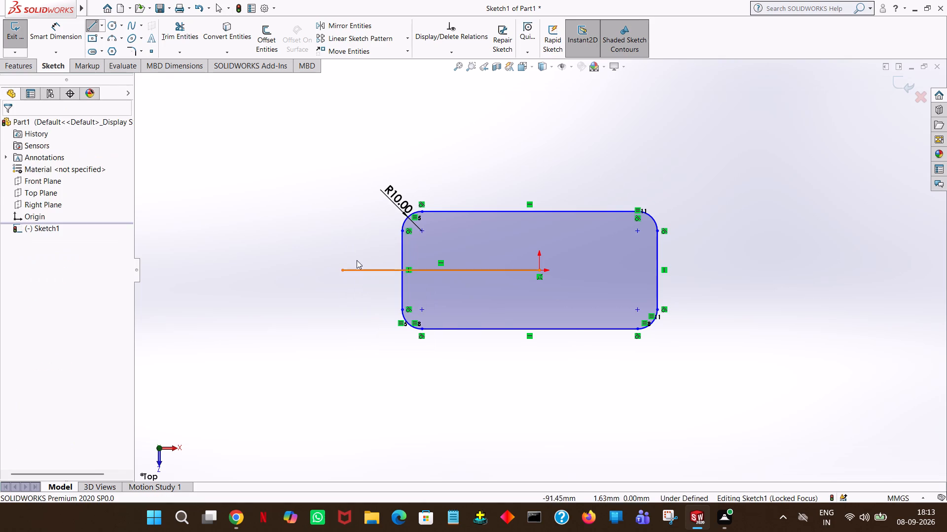
Draw a 20 mm vertical line from the horizontal line up to the upper-left fillet's centre point.
{"action": "left_click", "coordinate": [96, 23]}
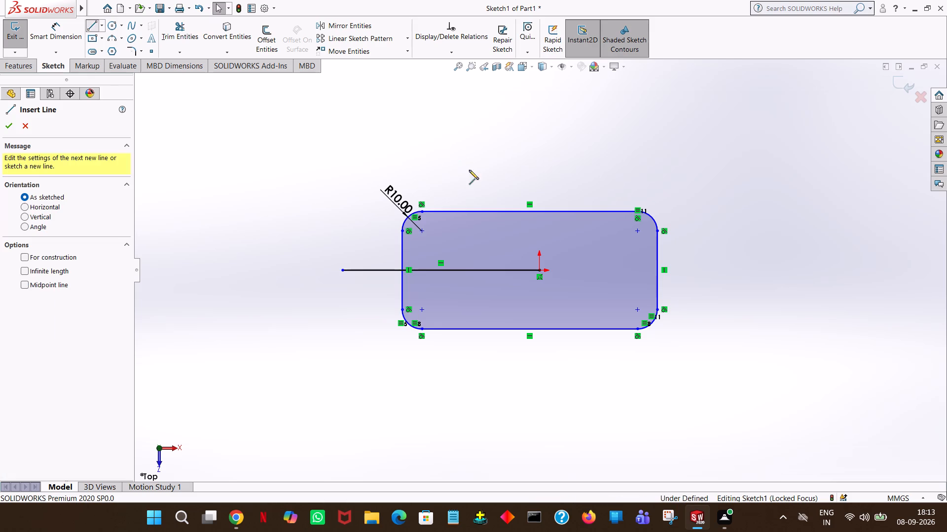
{"action": "left_click", "coordinate": [422, 270]}
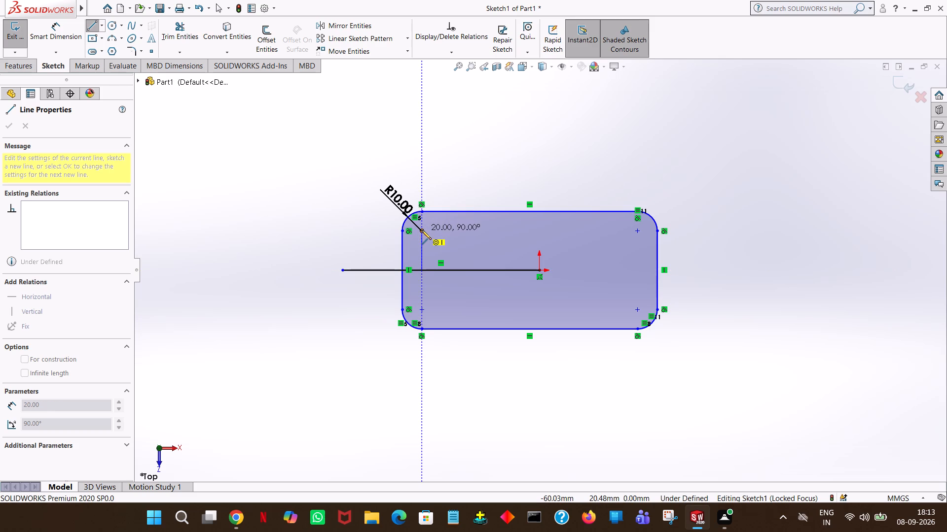
{"action": "left_click", "coordinate": [422, 230]}
{"action": "right_click", "coordinate": [422, 230]}
{"action": "left_click", "coordinate": [446, 239]}
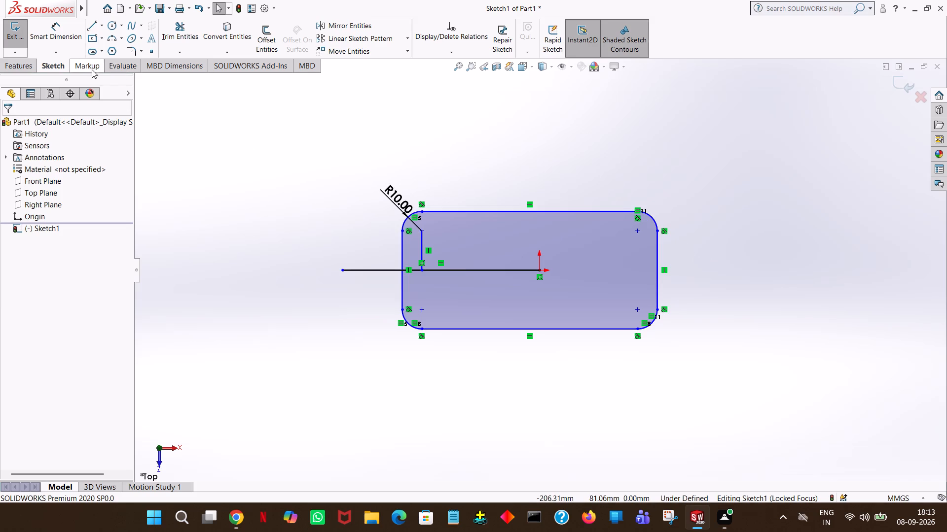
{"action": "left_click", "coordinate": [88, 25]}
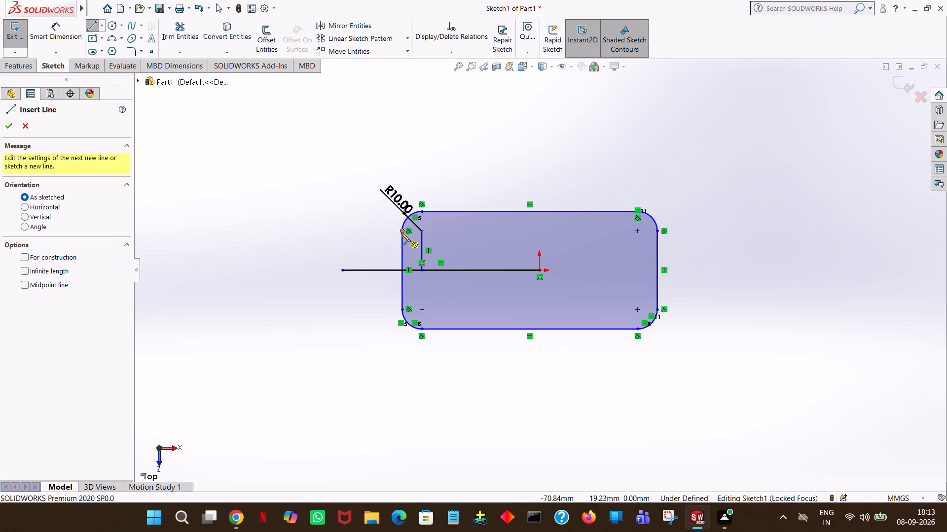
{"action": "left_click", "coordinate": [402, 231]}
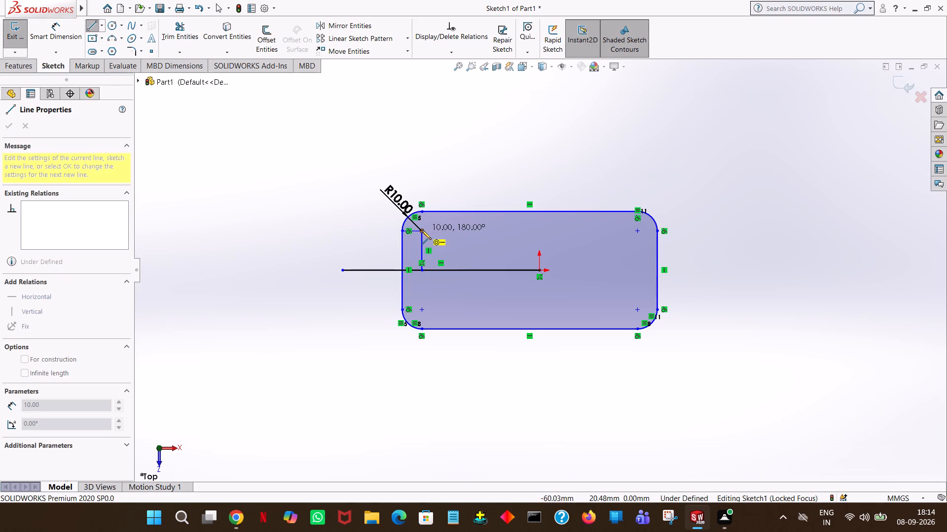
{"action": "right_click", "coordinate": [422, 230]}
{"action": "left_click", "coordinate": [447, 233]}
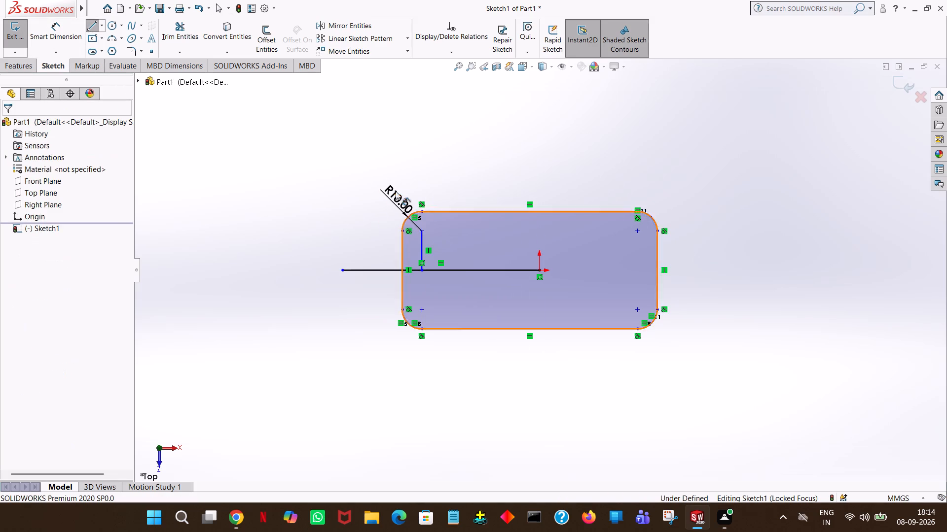
Draw a circle centred on the upper-left fillet's centre point and set its radius to 5 mm.
{"action": "left_click", "coordinate": [116, 23]}
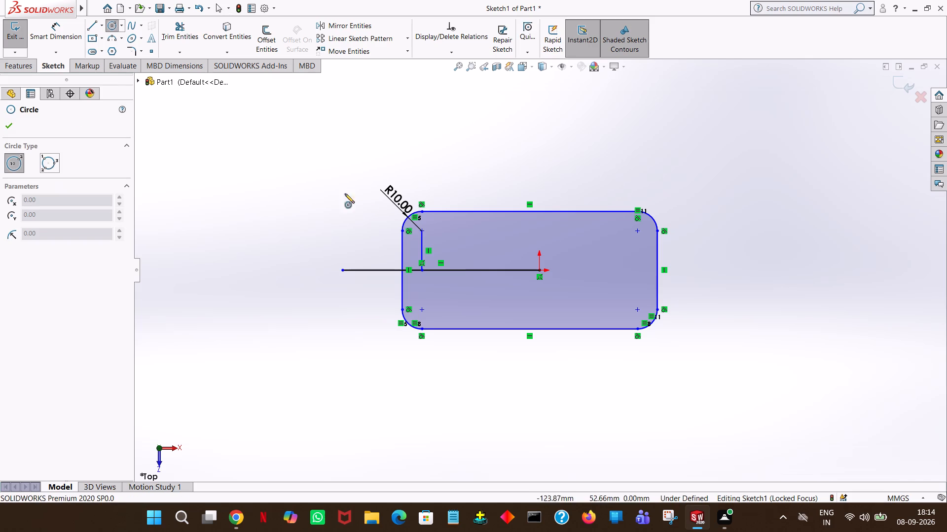
{"action": "left_click", "coordinate": [422, 231]}
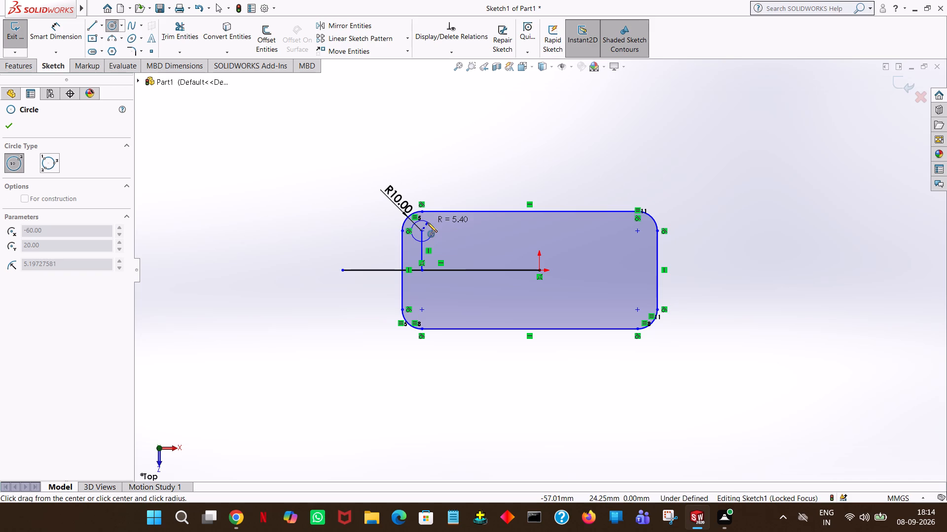
{"action": "left_click", "coordinate": [428, 223]}
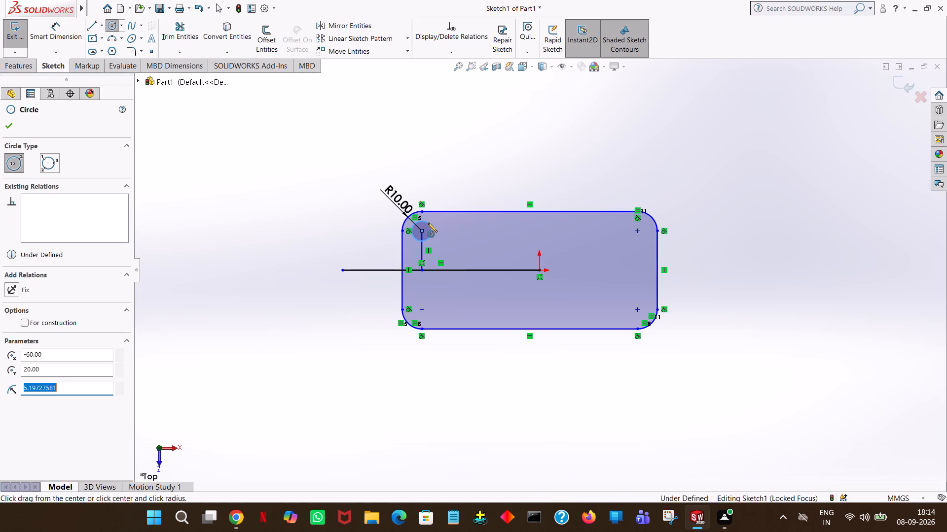
{"action": "key", "text": "5"}
{"action": "key", "text": "Return"}
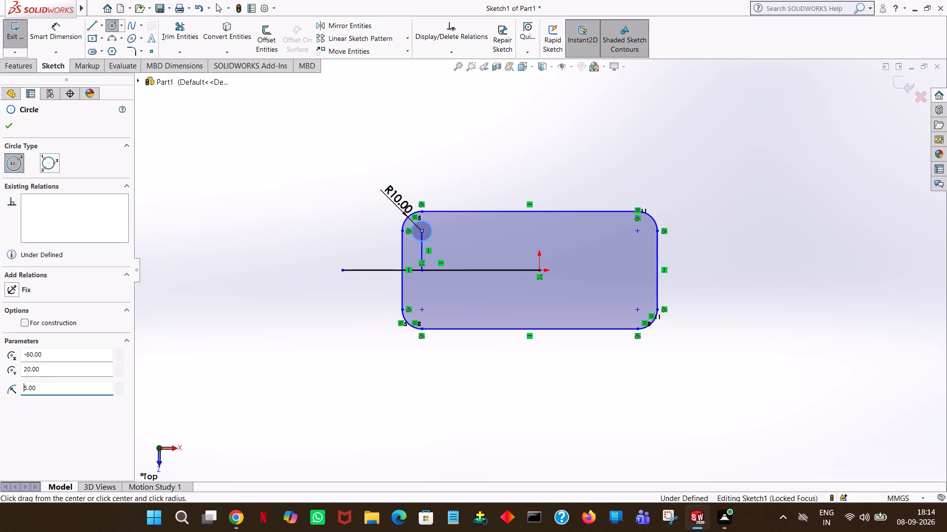
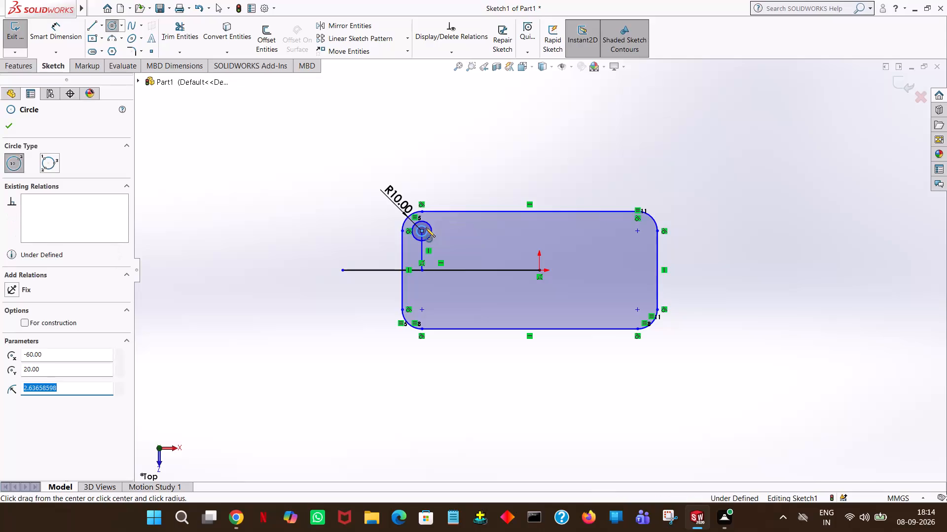
Set the radius of the second circle, concentric with the 5 mm radius circle at the upper-left fillet centre, to 7 mm.
{"action": "key", "text": "7"}
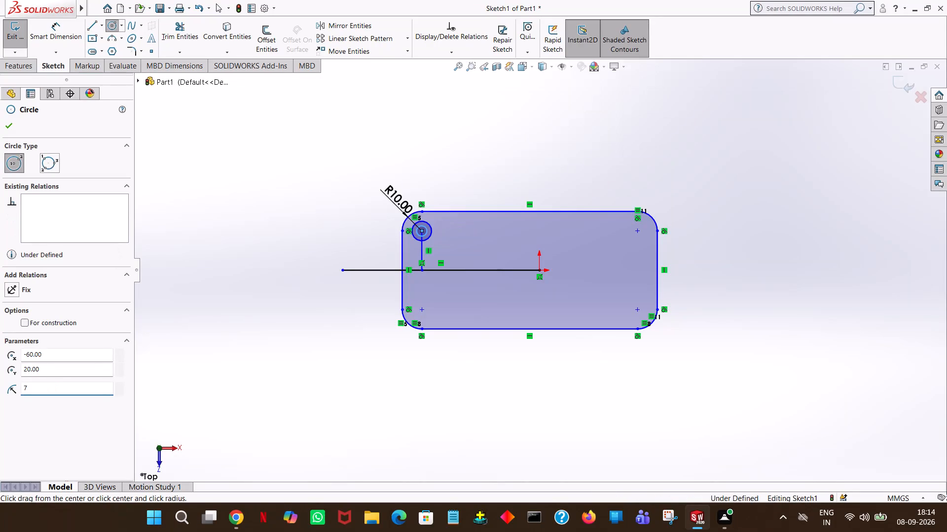
{"action": "key", "text": "Return"}
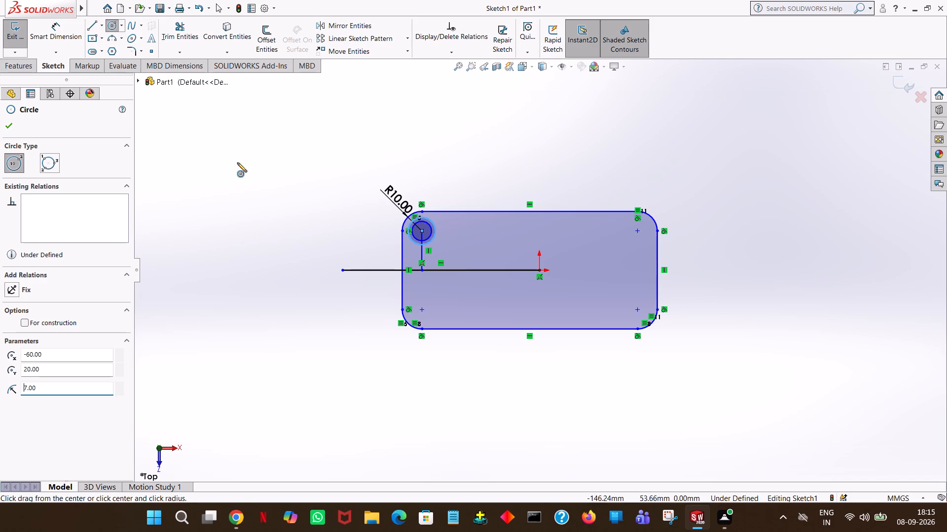
{"action": "left_click", "coordinate": [7, 125]}
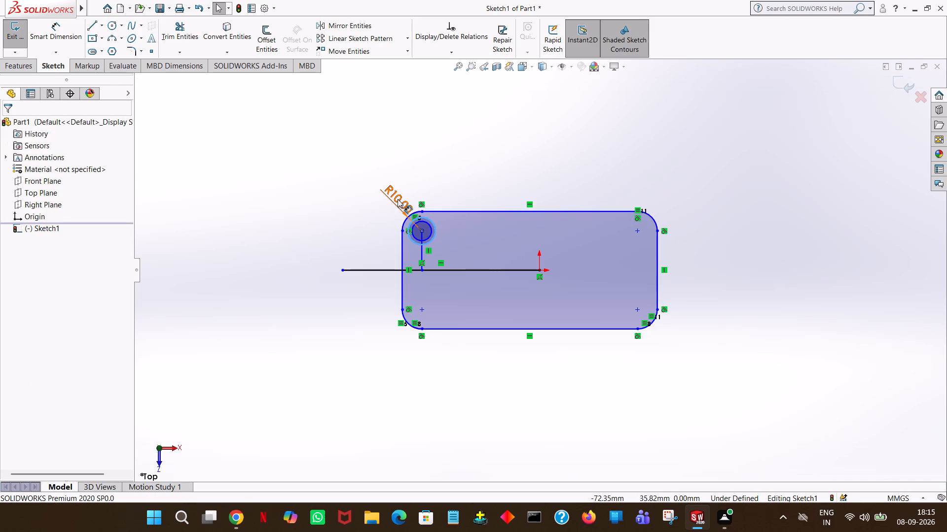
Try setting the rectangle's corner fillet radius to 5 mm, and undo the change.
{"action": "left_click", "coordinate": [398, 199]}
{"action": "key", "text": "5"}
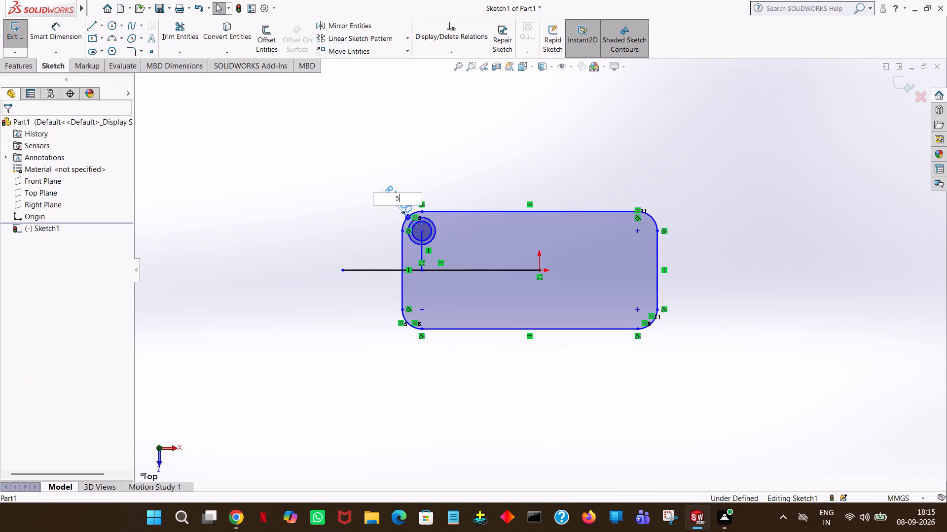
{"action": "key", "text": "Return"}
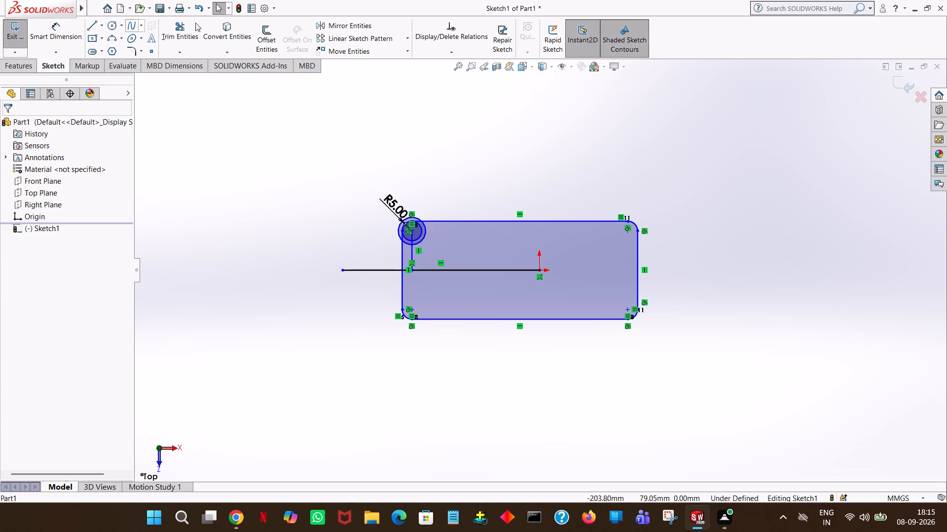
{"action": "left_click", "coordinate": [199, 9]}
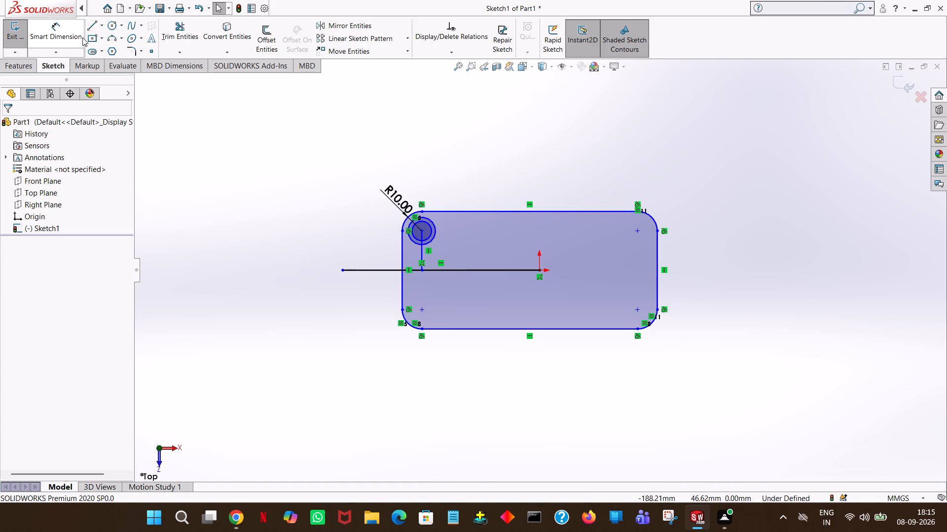
Trim away the horizontal line through the origin and the vertical line up to the upper-left circles' centre.
{"action": "left_click", "coordinate": [185, 34]}
{"action": "left_click", "coordinate": [500, 269]}
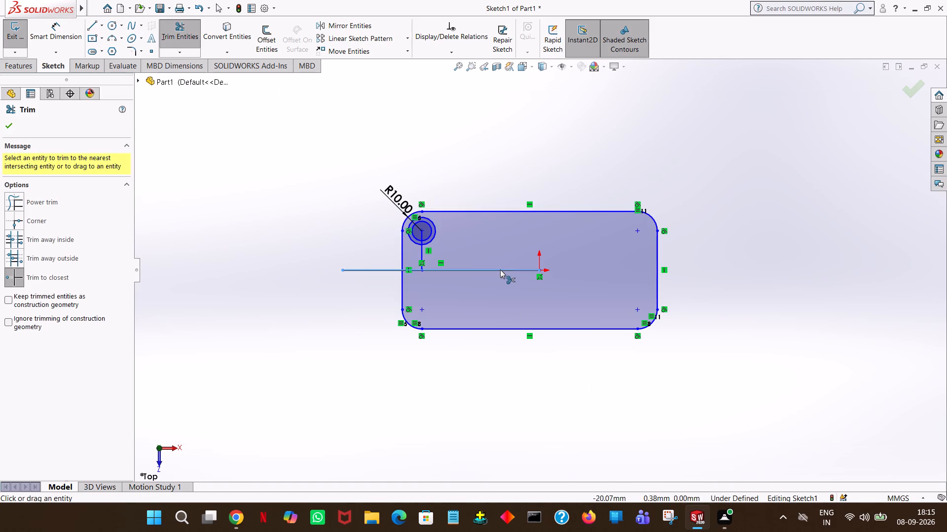
{"action": "left_click", "coordinate": [418, 269]}
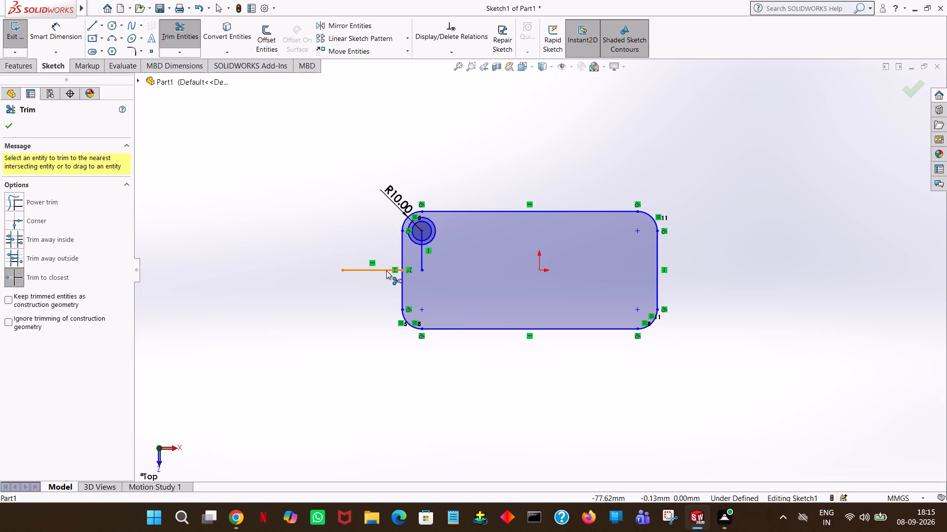
{"action": "left_click", "coordinate": [384, 270]}
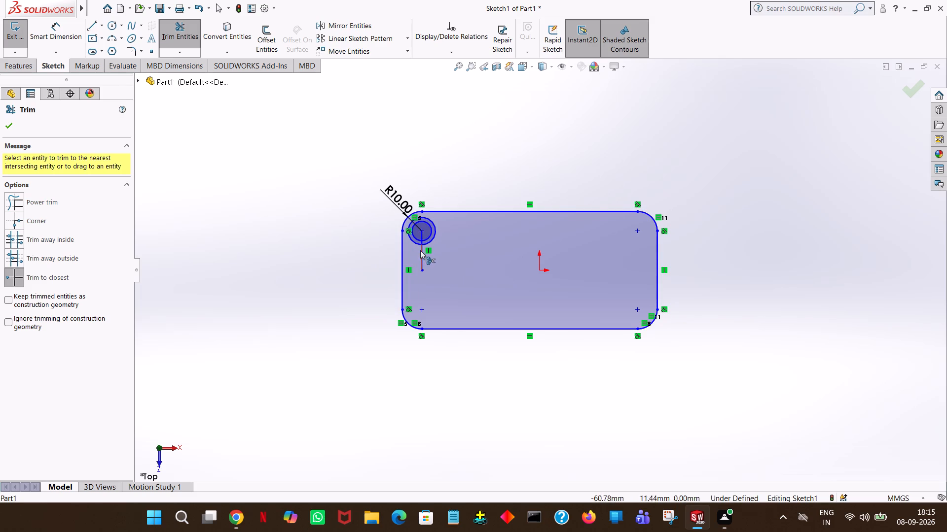
{"action": "left_click", "coordinate": [423, 258]}
{"action": "left_click", "coordinate": [421, 234]}
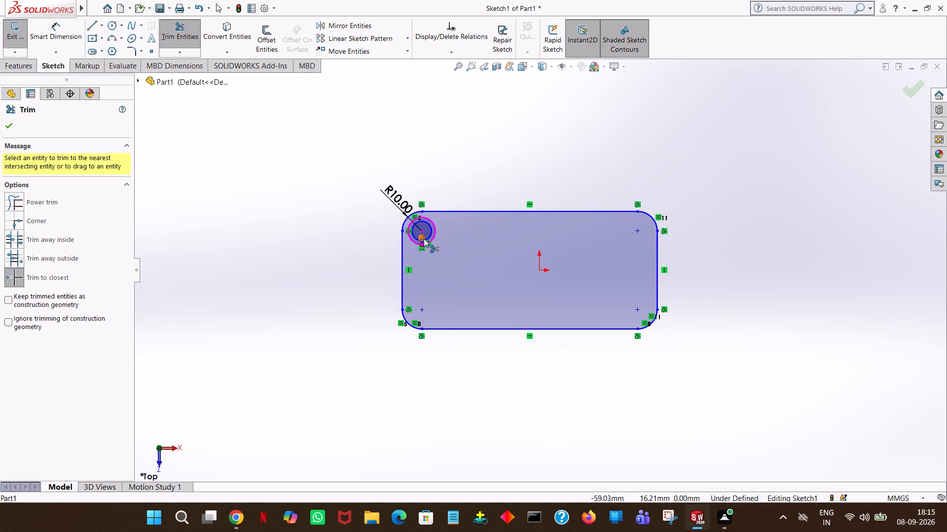
{"action": "left_click", "coordinate": [420, 243]}
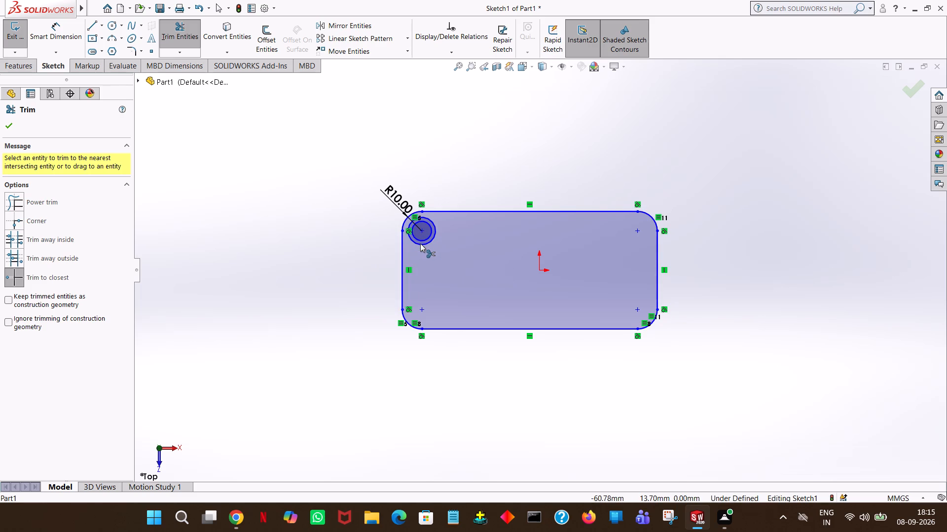
{"action": "left_click", "coordinate": [618, 156]}
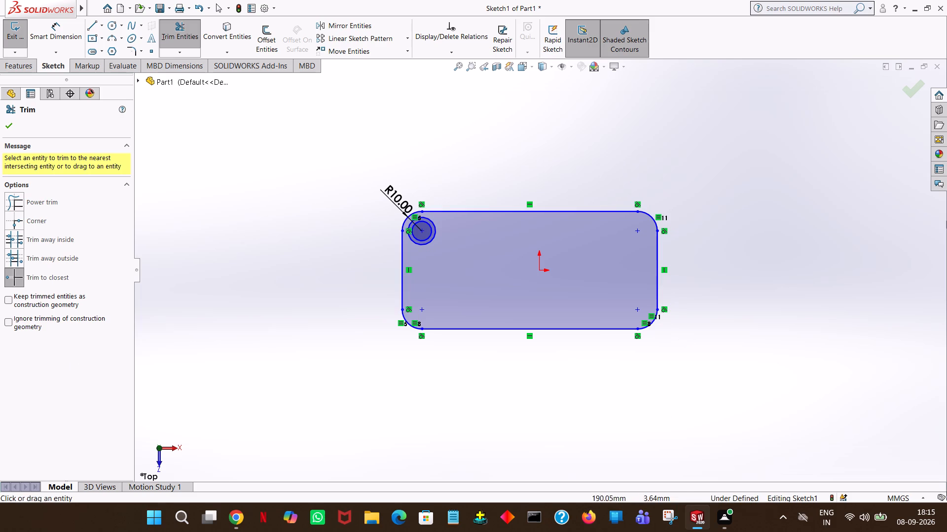
{"action": "left_click", "coordinate": [920, 90]}
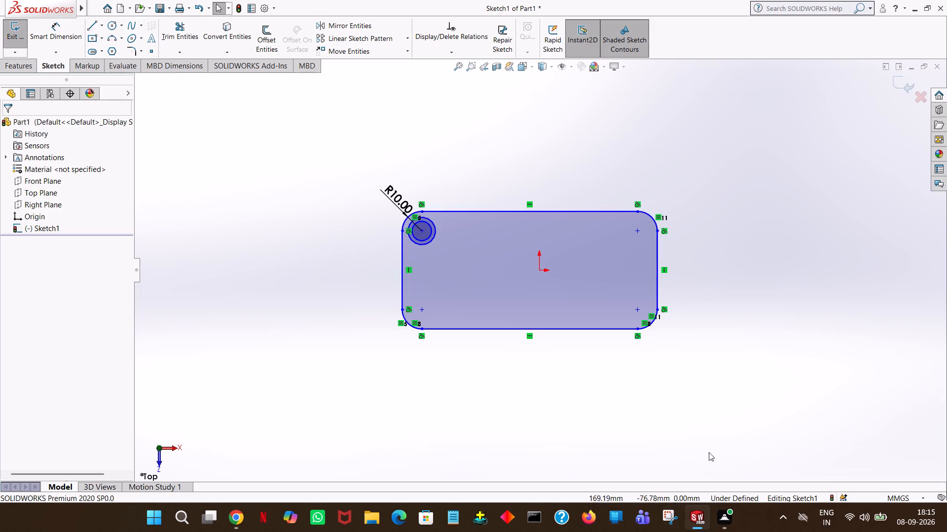
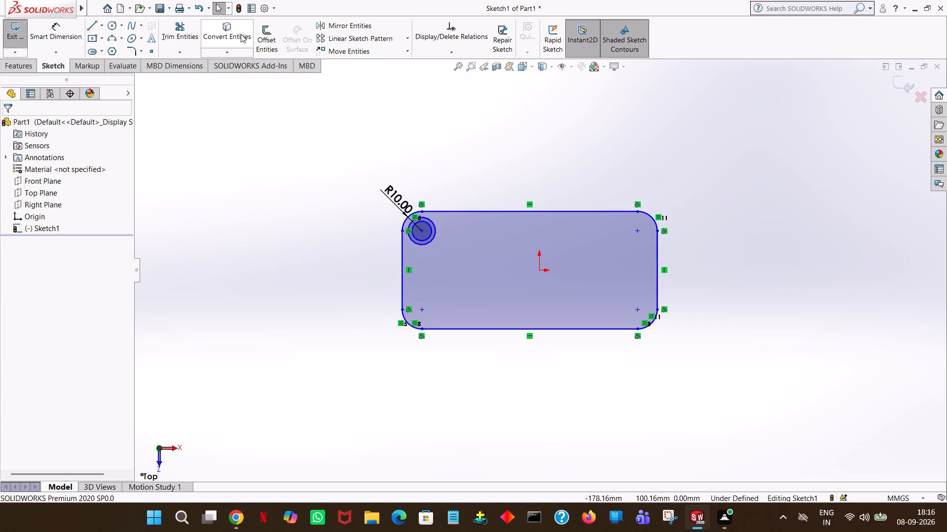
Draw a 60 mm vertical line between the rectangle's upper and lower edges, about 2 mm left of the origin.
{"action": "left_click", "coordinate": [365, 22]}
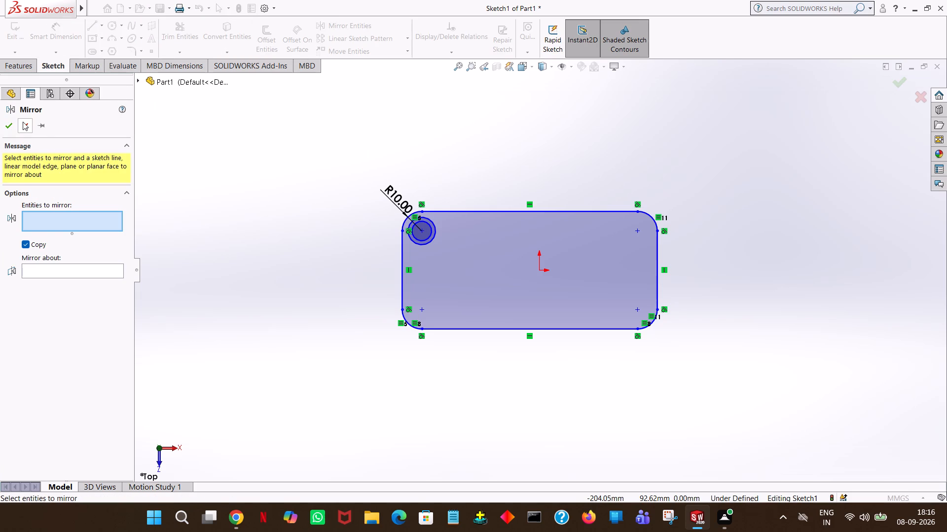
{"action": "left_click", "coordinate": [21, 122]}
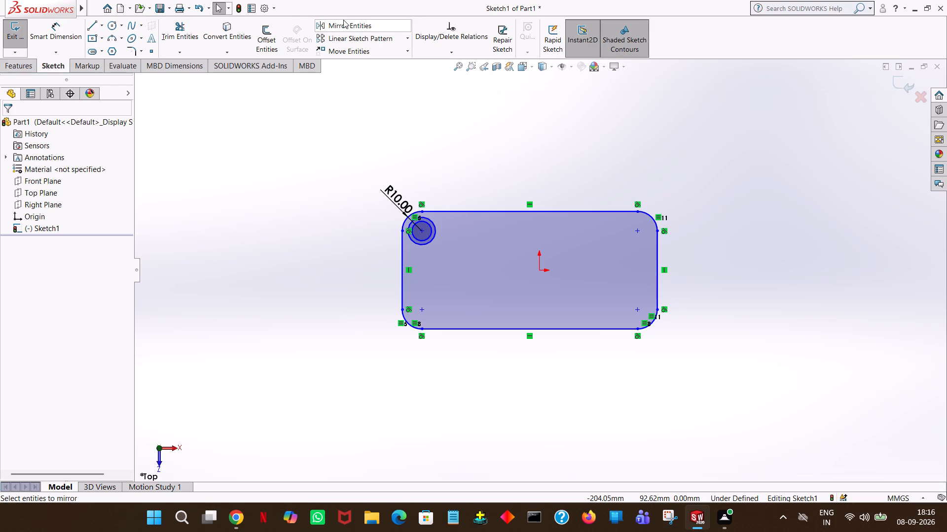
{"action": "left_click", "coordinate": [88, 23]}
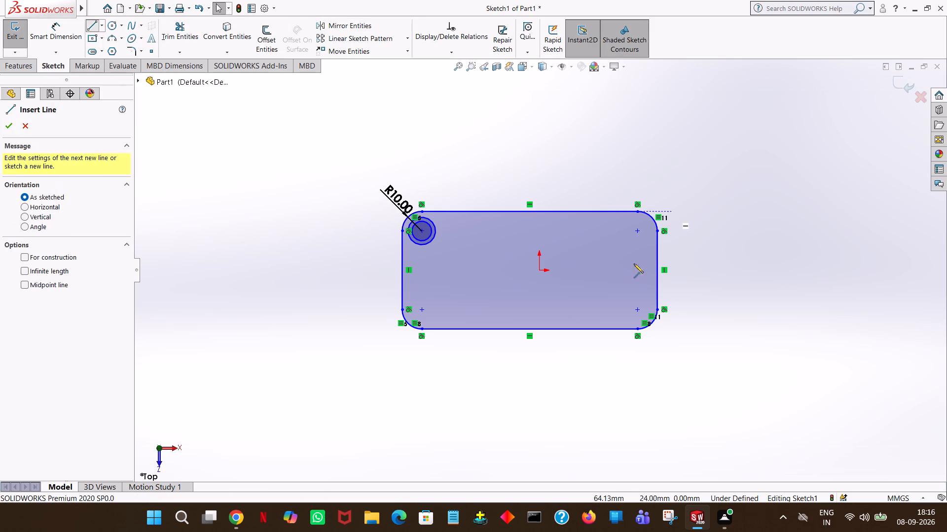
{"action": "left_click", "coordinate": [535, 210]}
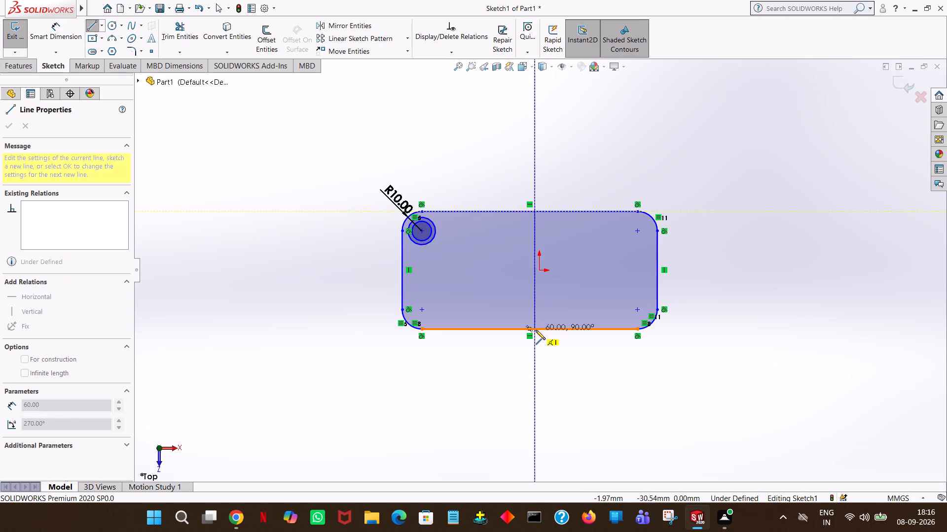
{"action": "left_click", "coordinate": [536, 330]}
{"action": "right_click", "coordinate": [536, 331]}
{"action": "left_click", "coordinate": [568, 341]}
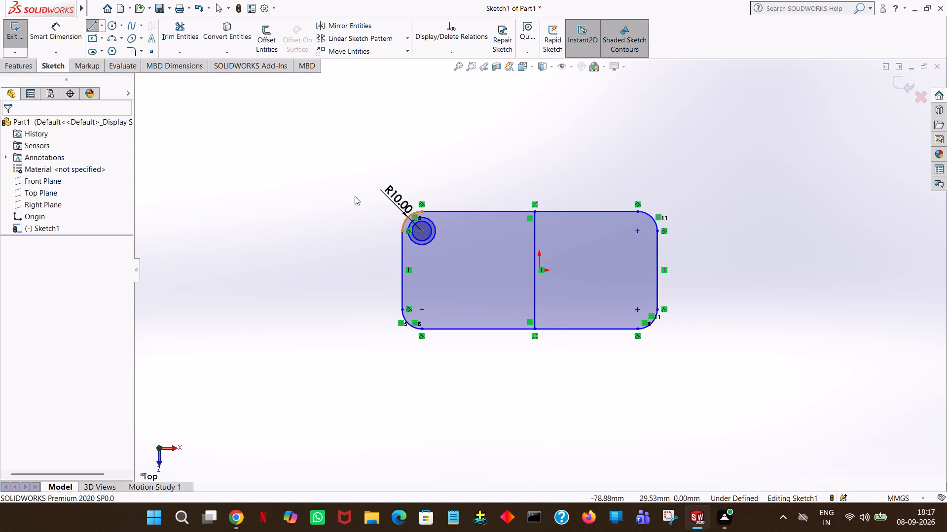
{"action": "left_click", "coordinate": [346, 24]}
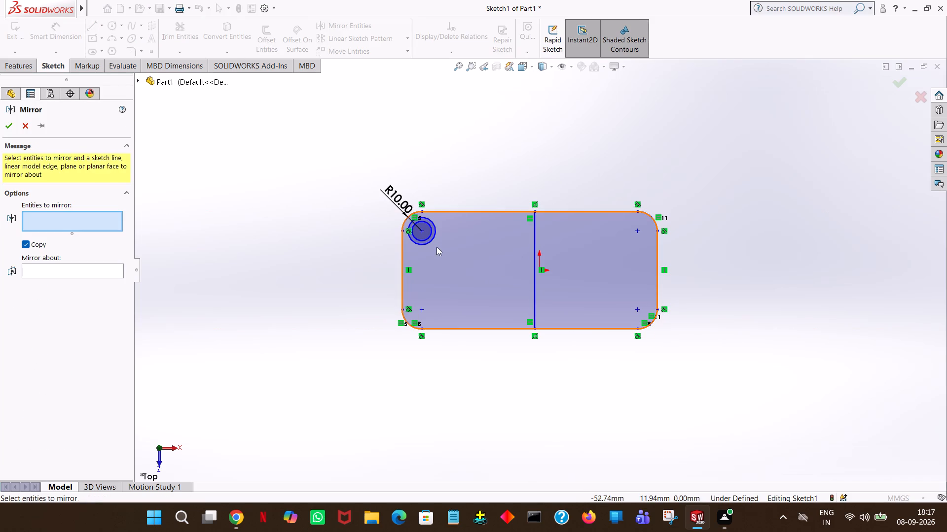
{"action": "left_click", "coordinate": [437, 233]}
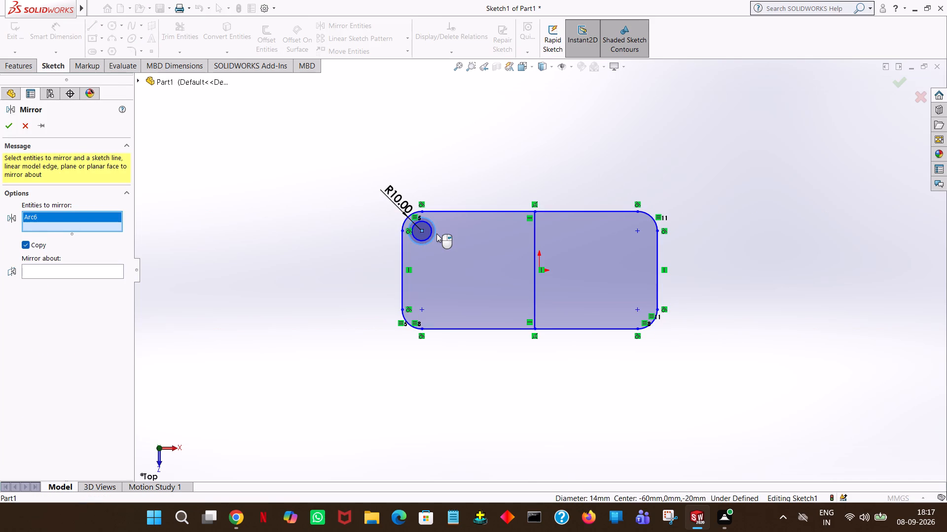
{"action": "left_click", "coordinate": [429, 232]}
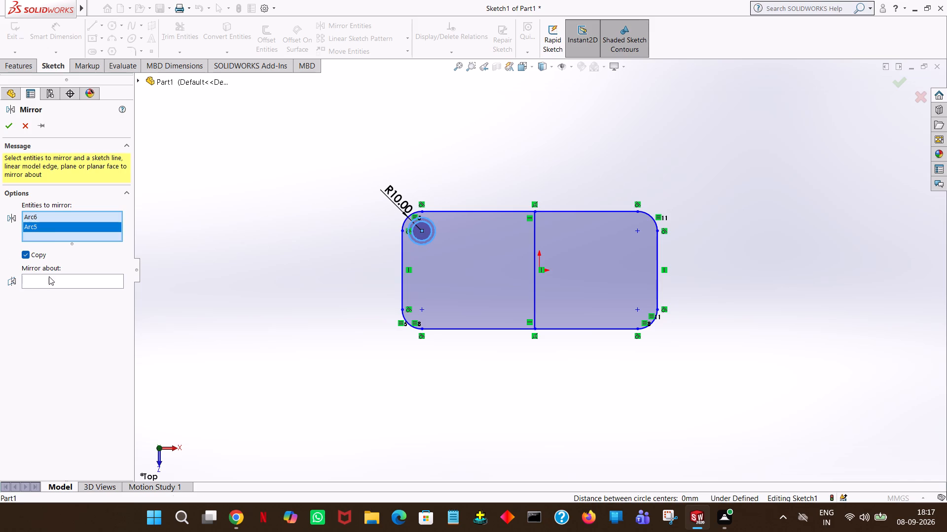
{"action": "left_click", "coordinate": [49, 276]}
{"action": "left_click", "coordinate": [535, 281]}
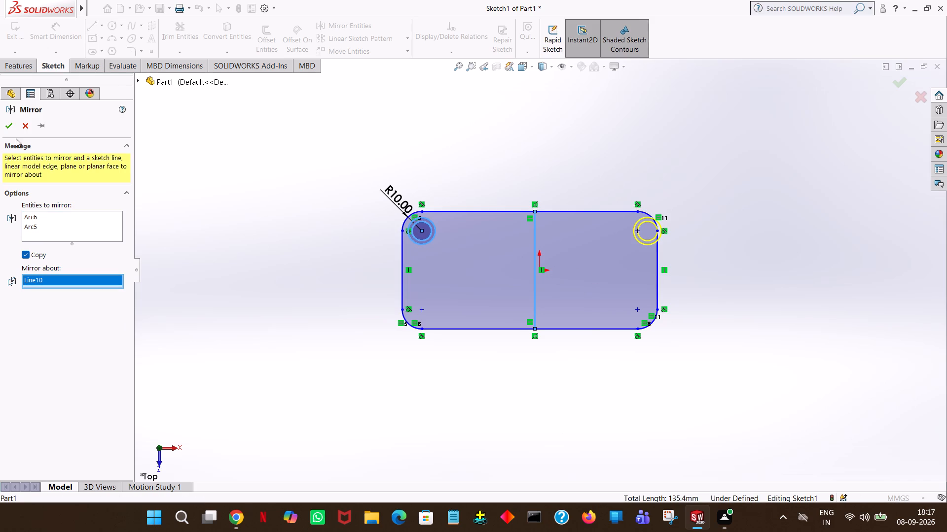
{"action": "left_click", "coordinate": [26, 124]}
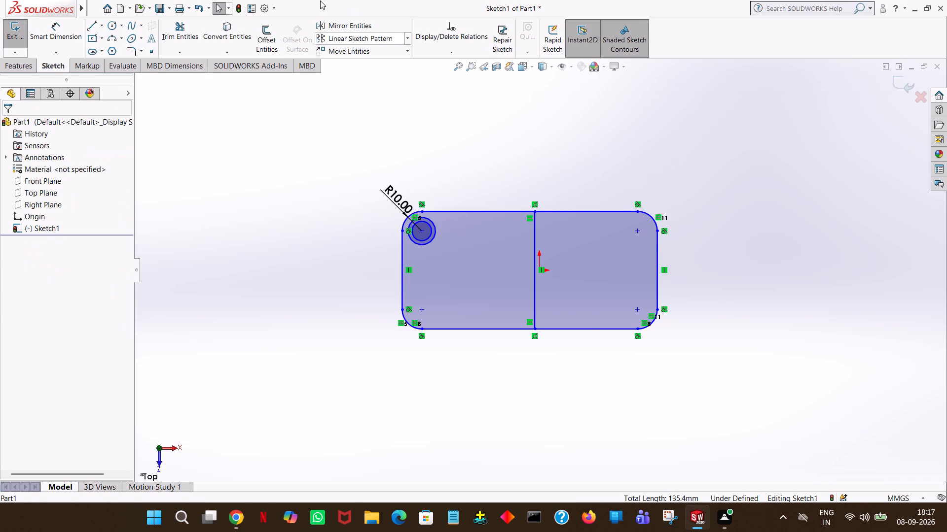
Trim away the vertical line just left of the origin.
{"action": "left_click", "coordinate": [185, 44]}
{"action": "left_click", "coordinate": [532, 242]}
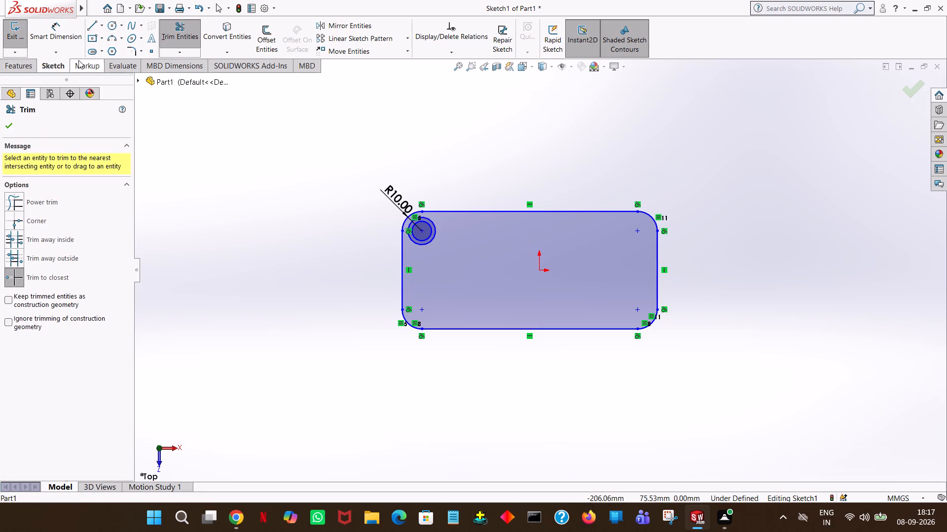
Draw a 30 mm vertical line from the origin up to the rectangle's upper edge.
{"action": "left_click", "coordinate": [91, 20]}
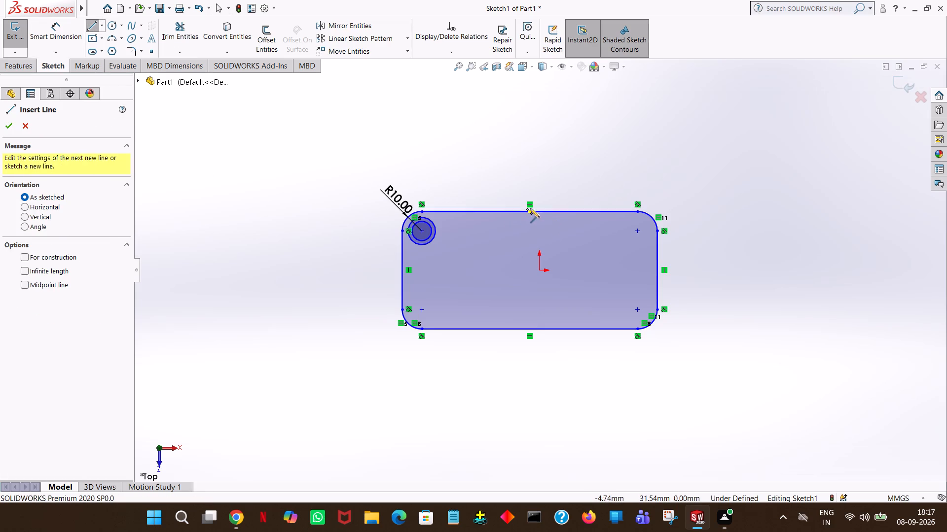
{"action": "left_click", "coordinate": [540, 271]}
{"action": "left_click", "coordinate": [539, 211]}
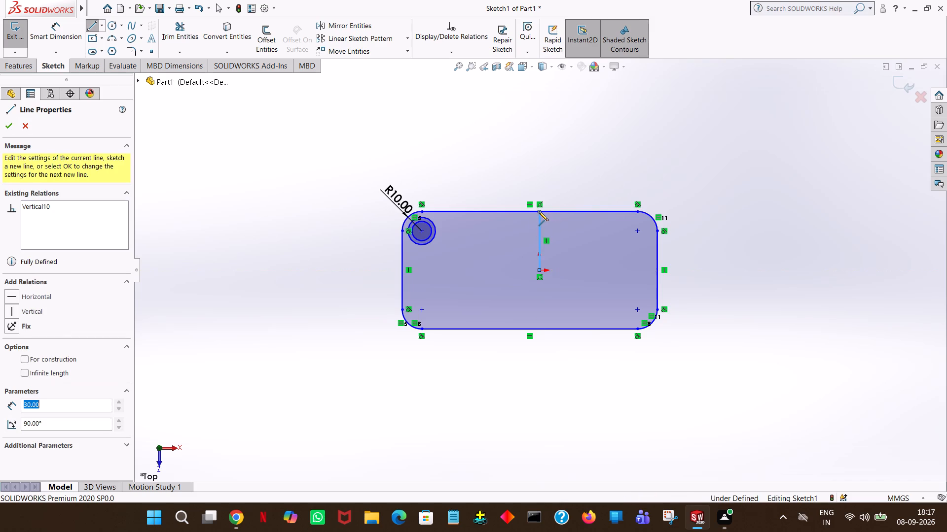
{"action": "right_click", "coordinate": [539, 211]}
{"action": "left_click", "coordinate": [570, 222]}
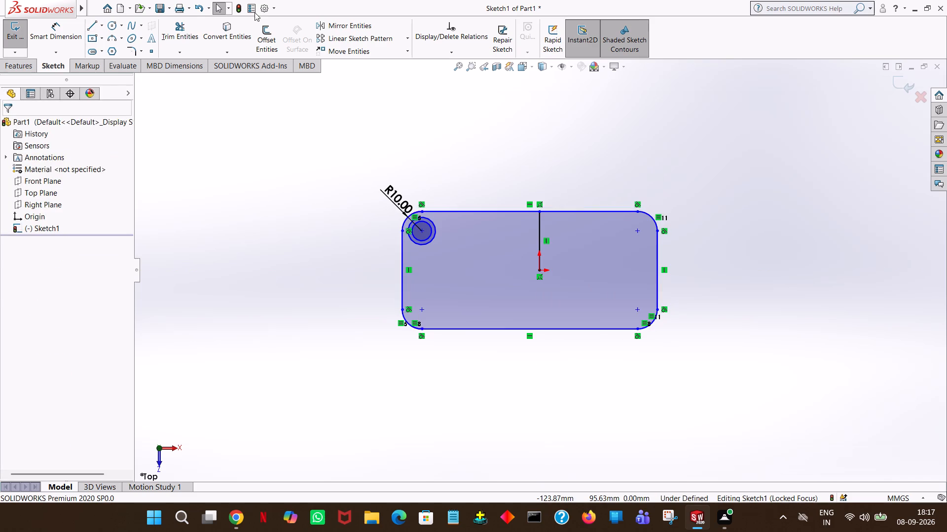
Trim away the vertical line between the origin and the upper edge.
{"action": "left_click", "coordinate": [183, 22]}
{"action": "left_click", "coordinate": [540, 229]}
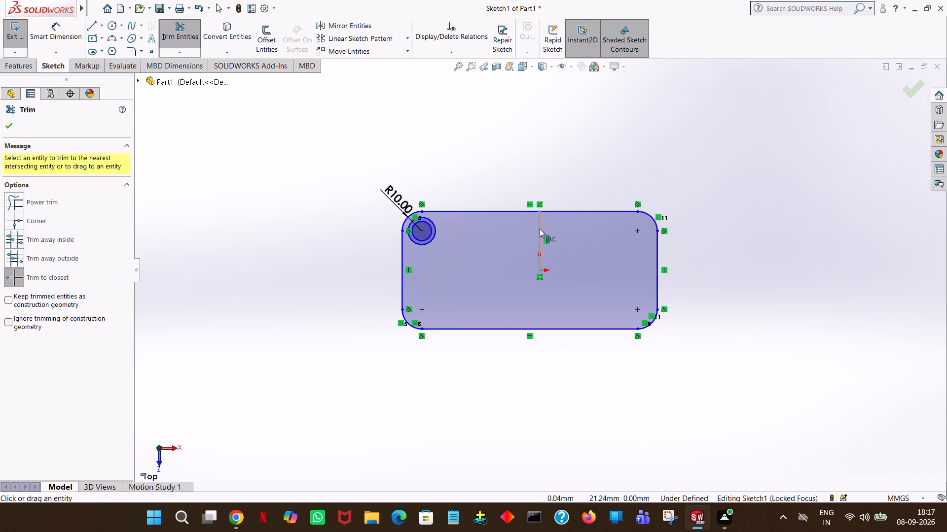
Draw a 60 mm vertical line from the rectangle's upper edge through the origin to its lower edge.
{"action": "left_click", "coordinate": [94, 23]}
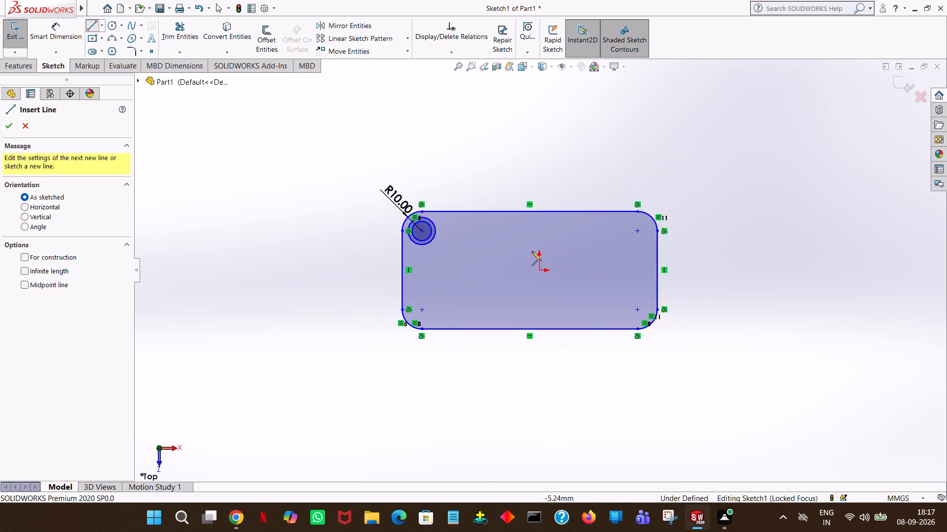
{"action": "left_click", "coordinate": [540, 210]}
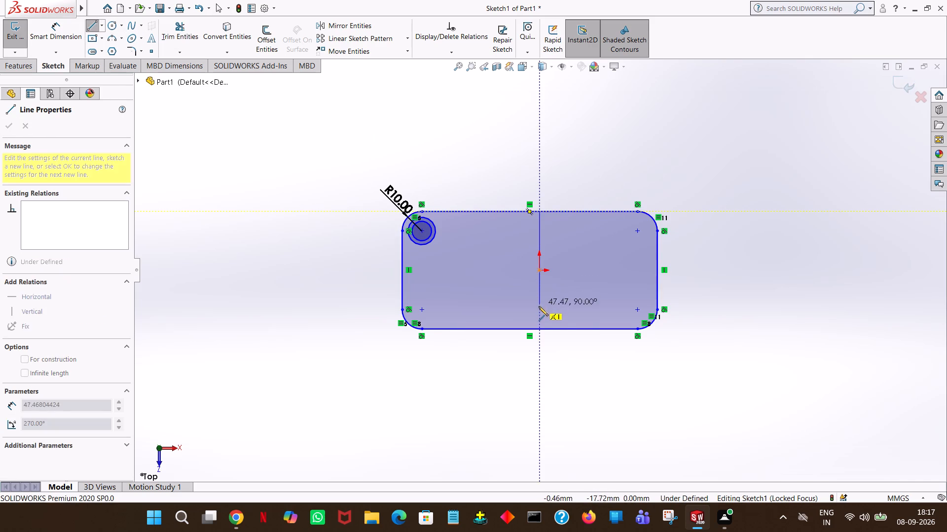
{"action": "left_click", "coordinate": [540, 329]}
{"action": "right_click", "coordinate": [540, 329]}
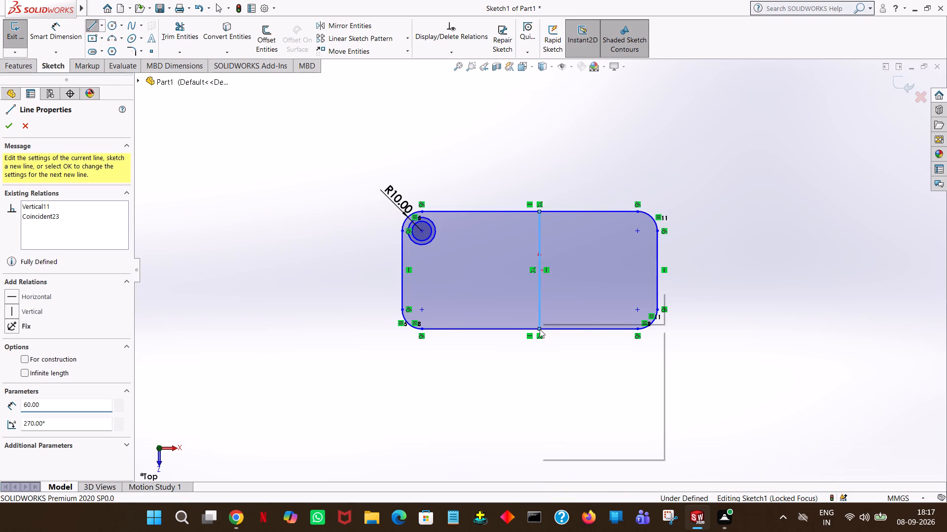
{"action": "left_click", "coordinate": [576, 337]}
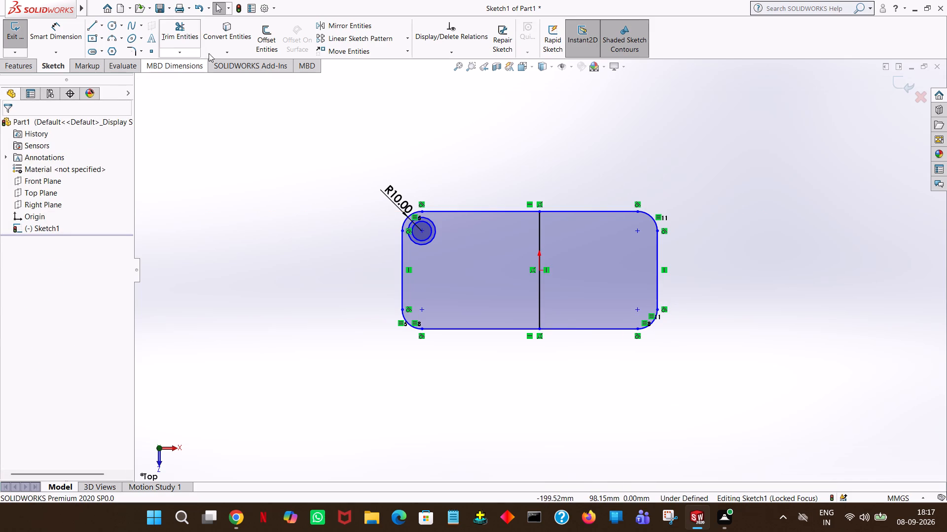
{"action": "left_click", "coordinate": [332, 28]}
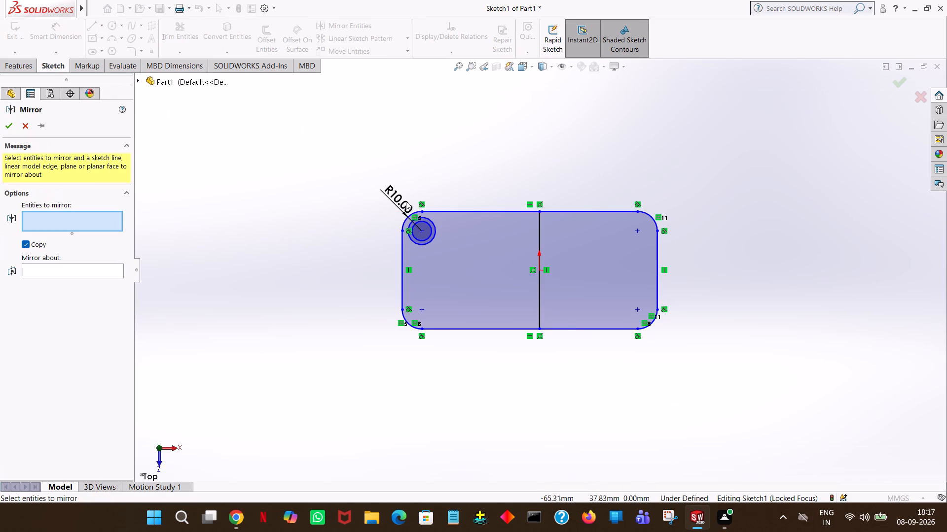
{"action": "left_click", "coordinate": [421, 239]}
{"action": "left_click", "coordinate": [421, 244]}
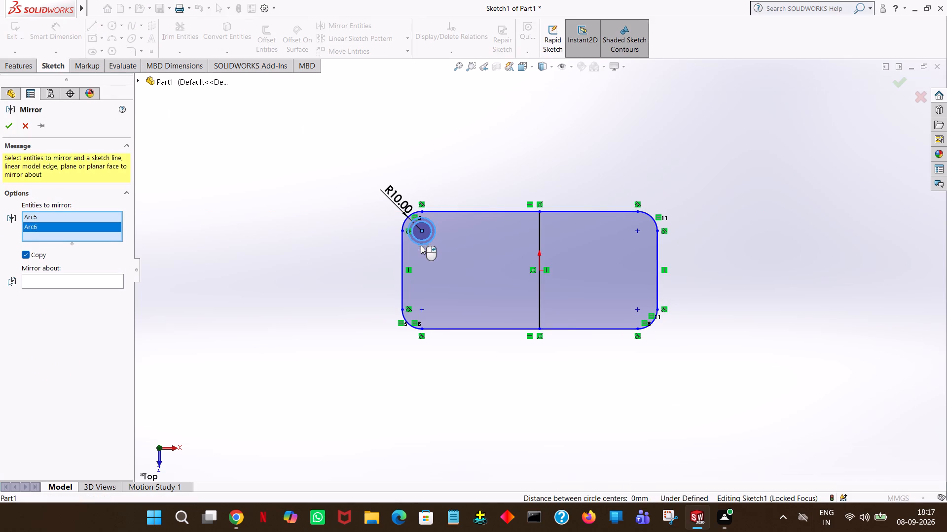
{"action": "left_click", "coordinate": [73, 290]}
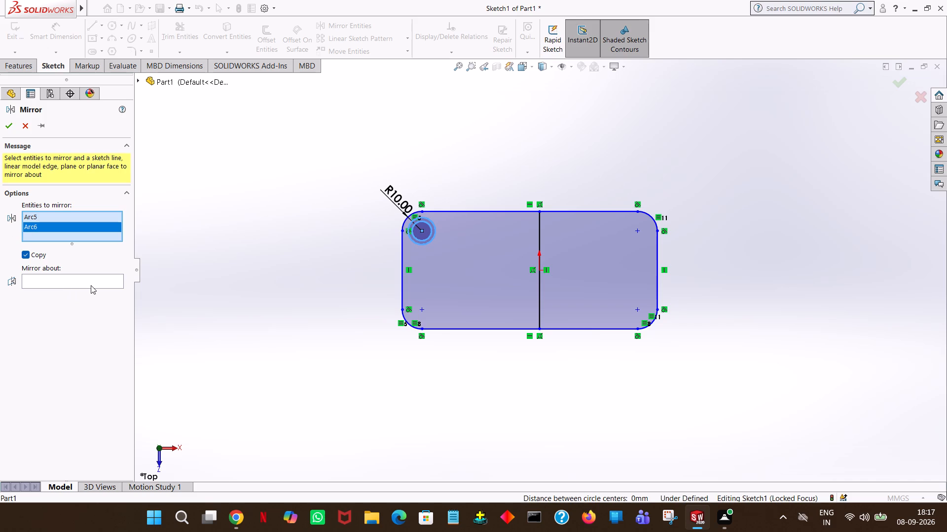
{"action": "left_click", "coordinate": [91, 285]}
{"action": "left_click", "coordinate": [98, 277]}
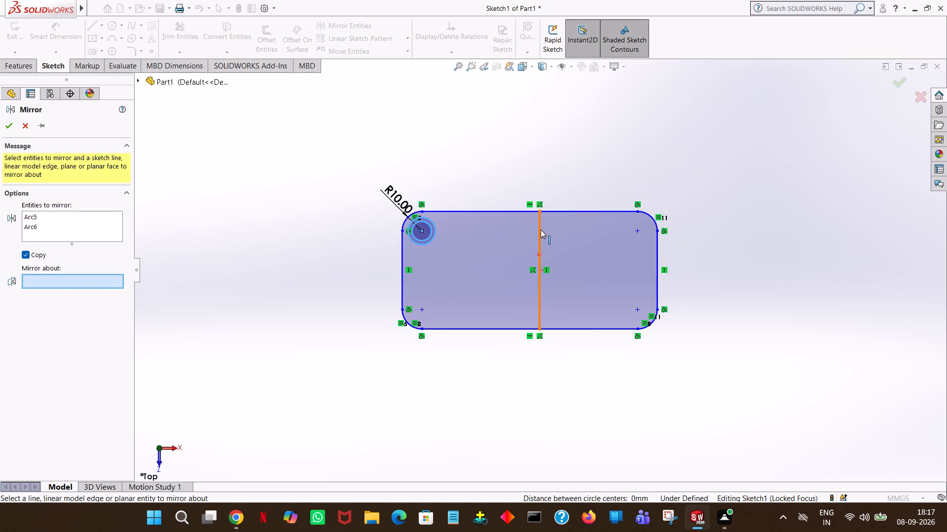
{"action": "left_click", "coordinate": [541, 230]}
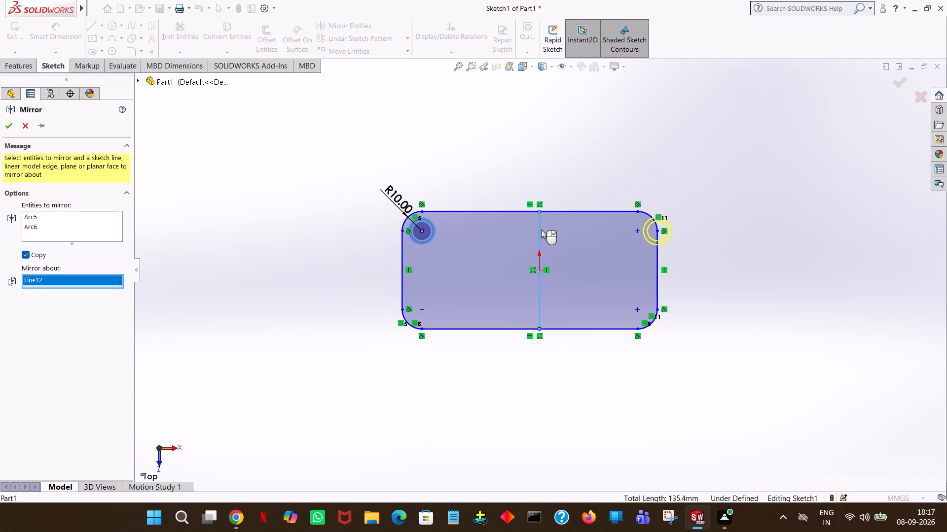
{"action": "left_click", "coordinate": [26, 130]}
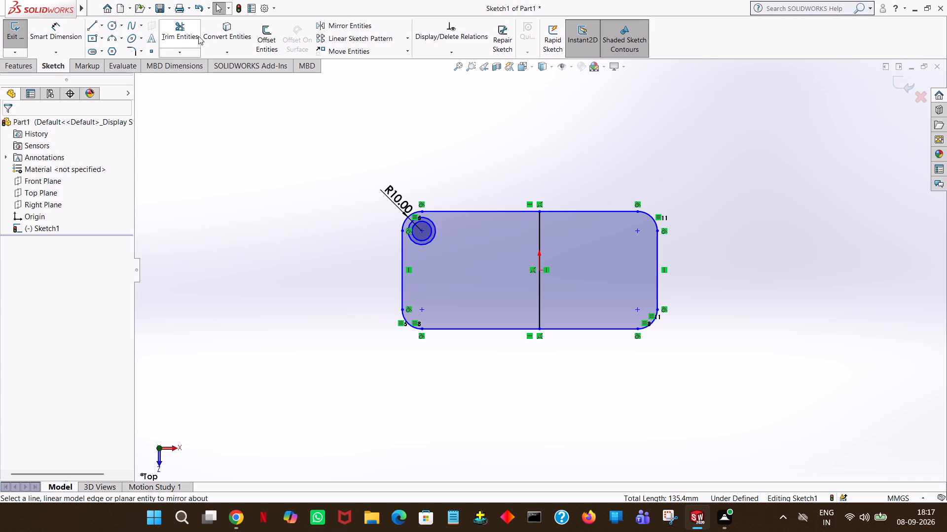
Dimension the straight upper edge between the corner fillets and set its length to 120 mm.
{"action": "left_click", "coordinate": [39, 31]}
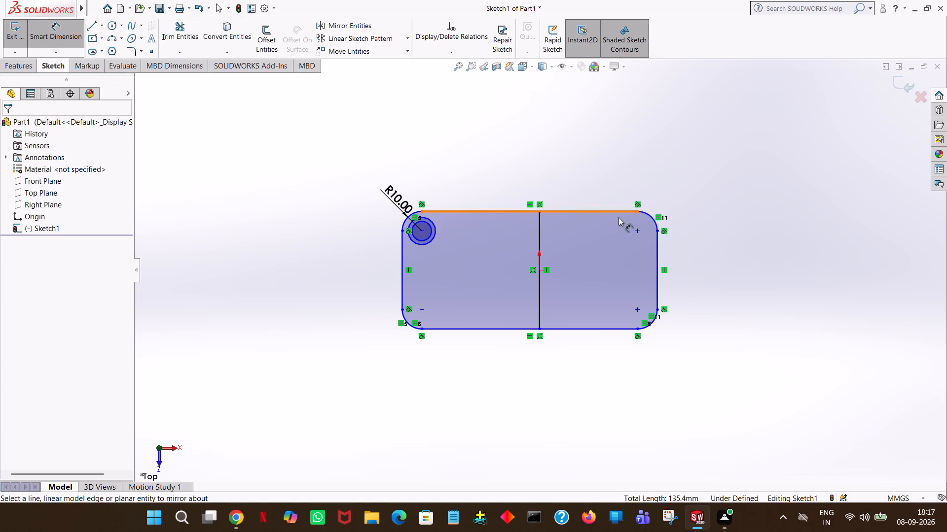
{"action": "left_click", "coordinate": [493, 206]}
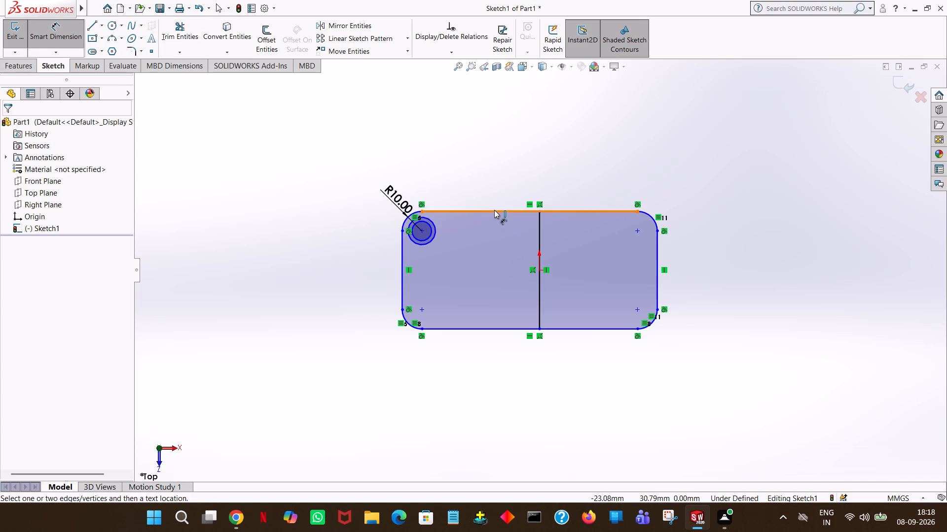
{"action": "left_click", "coordinate": [494, 210]}
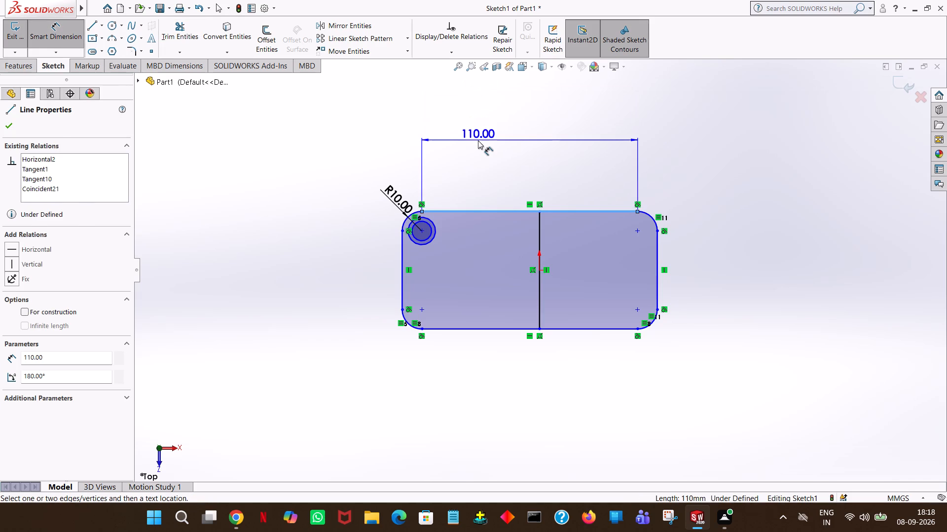
{"action": "left_click", "coordinate": [478, 140]}
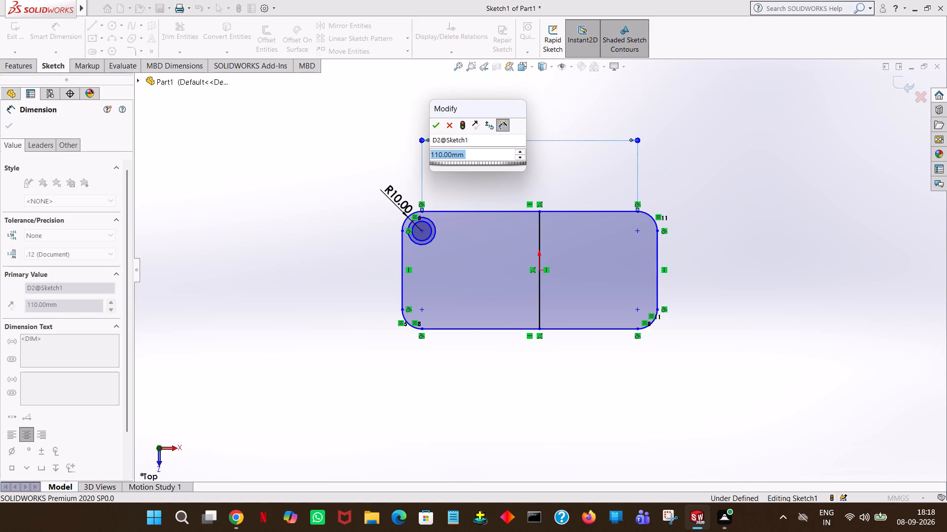
{"action": "type", "text": "130"}
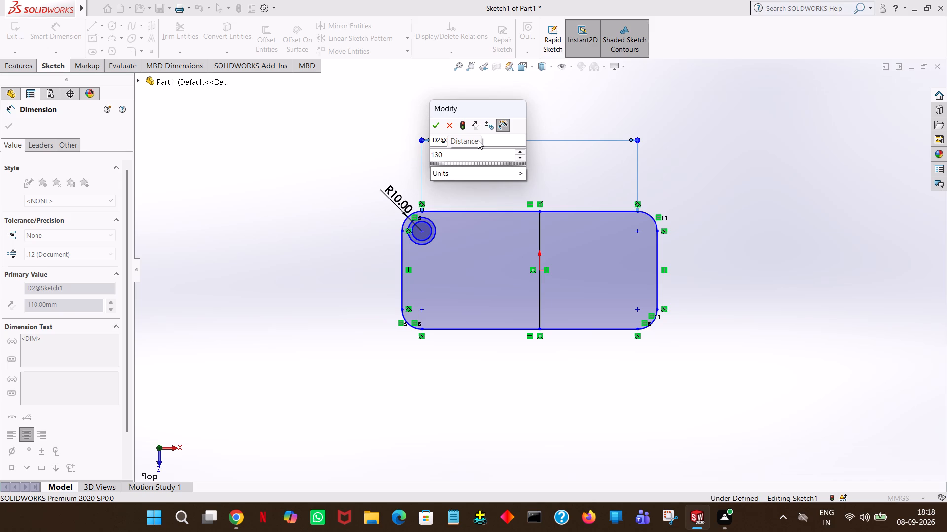
{"action": "key", "text": "BackSpace"}
{"action": "key", "text": "BackSpace"}
{"action": "type", "text": "20"}
{"action": "key", "text": "Return"}
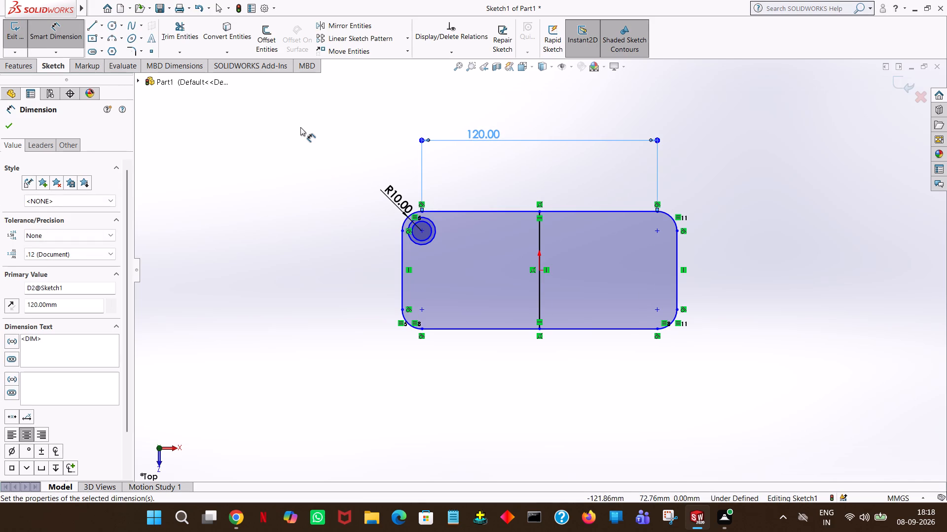
{"action": "left_click", "coordinate": [9, 124]}
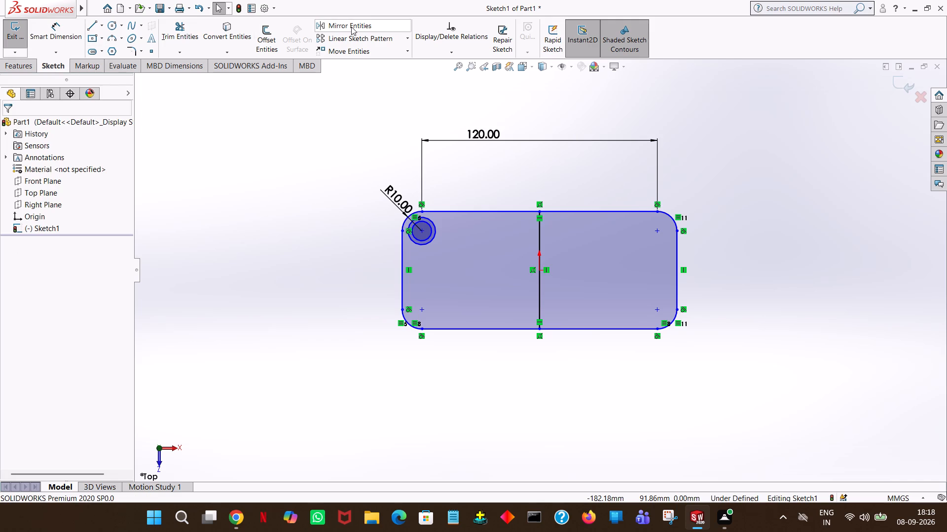
Mirror the two concentric circles of the upper-left corner about the vertical line through the origin, keeping the originals.
{"action": "left_click", "coordinate": [356, 23]}
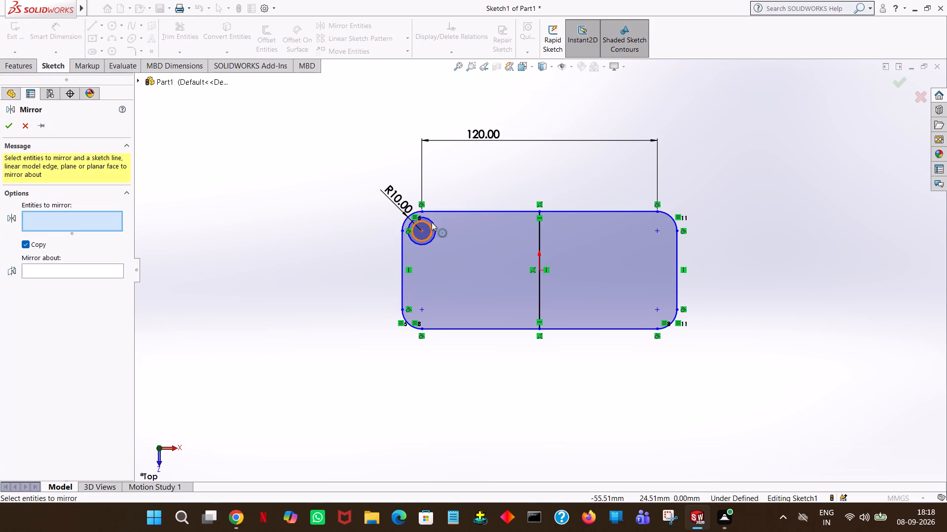
{"action": "left_click", "coordinate": [432, 222]}
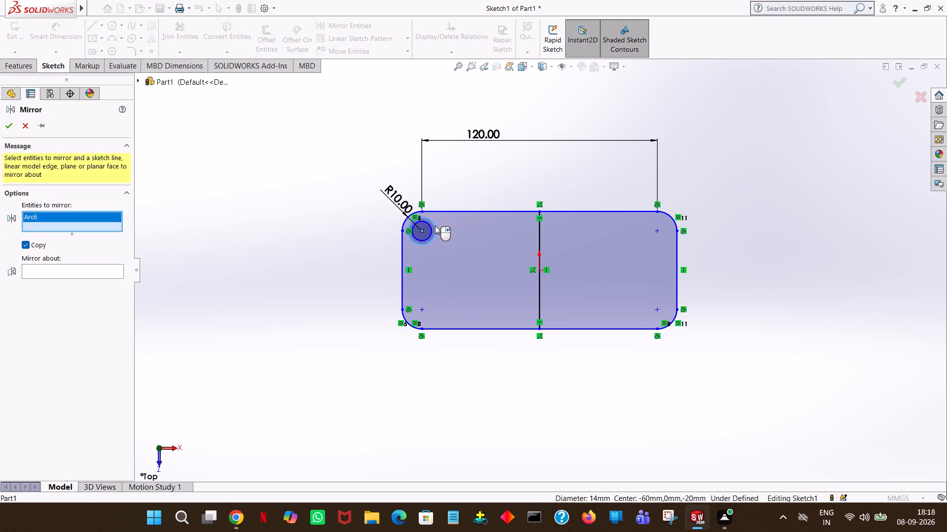
{"action": "left_click", "coordinate": [436, 226]}
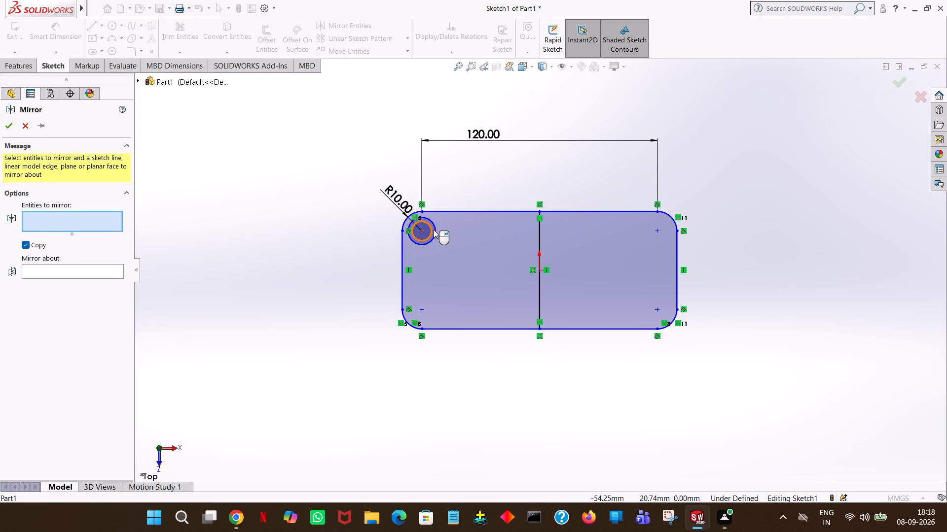
{"action": "left_click", "coordinate": [437, 233]}
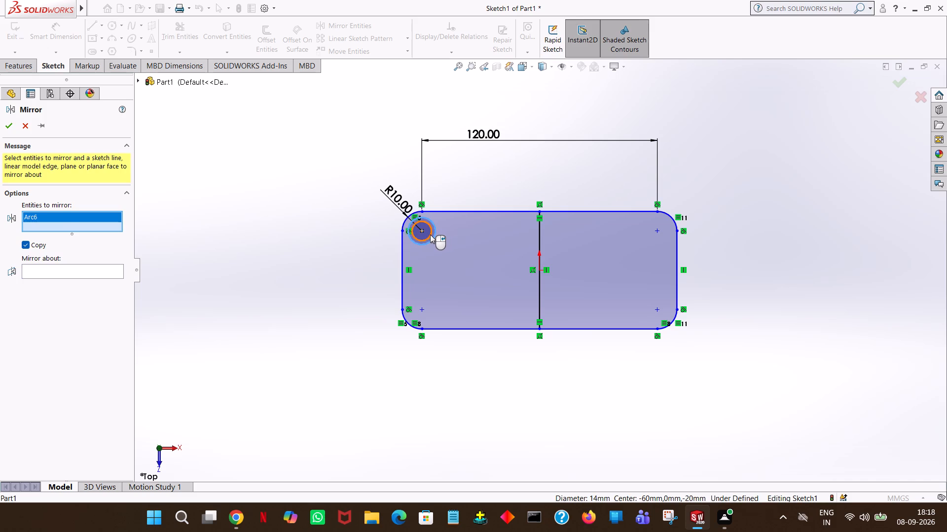
{"action": "left_click", "coordinate": [430, 234]}
{"action": "left_click", "coordinate": [82, 274]}
{"action": "left_click", "coordinate": [113, 282]}
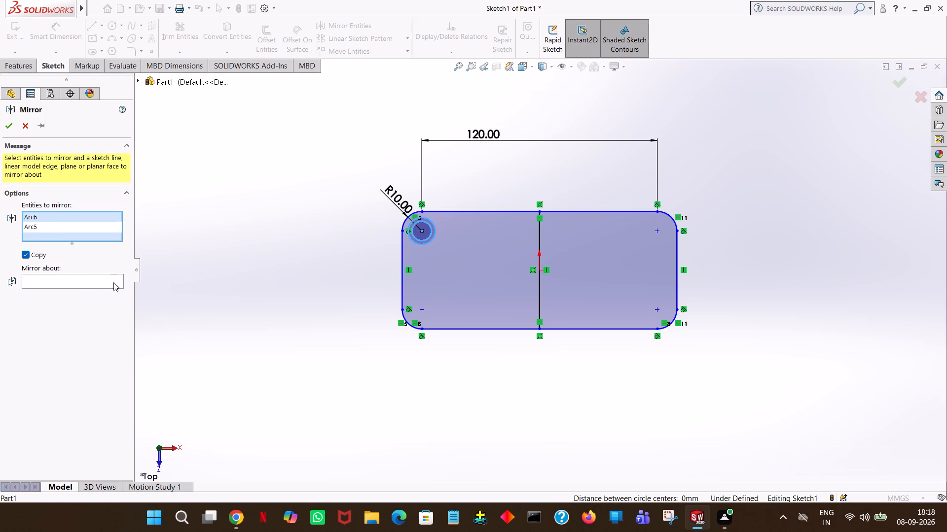
{"action": "left_click", "coordinate": [537, 283]}
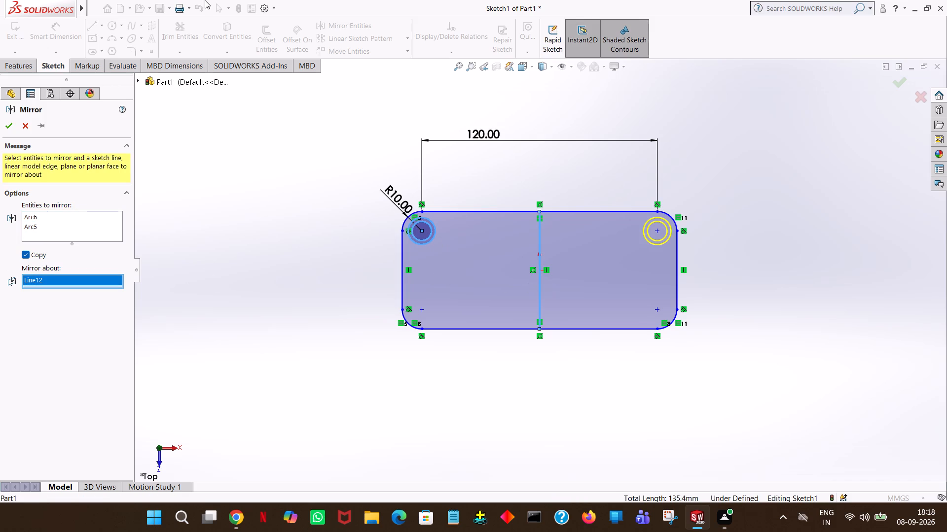
{"action": "left_click", "coordinate": [266, 230]}
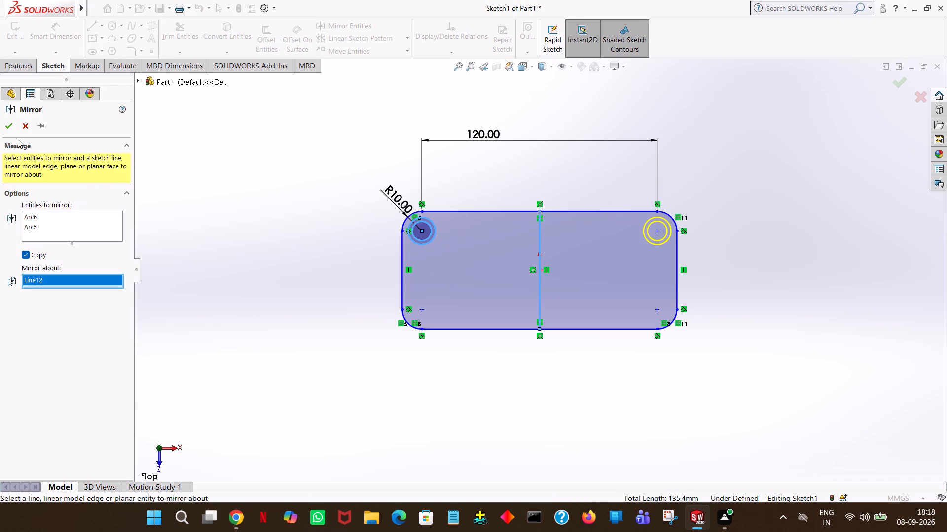
{"action": "left_click", "coordinate": [6, 122]}
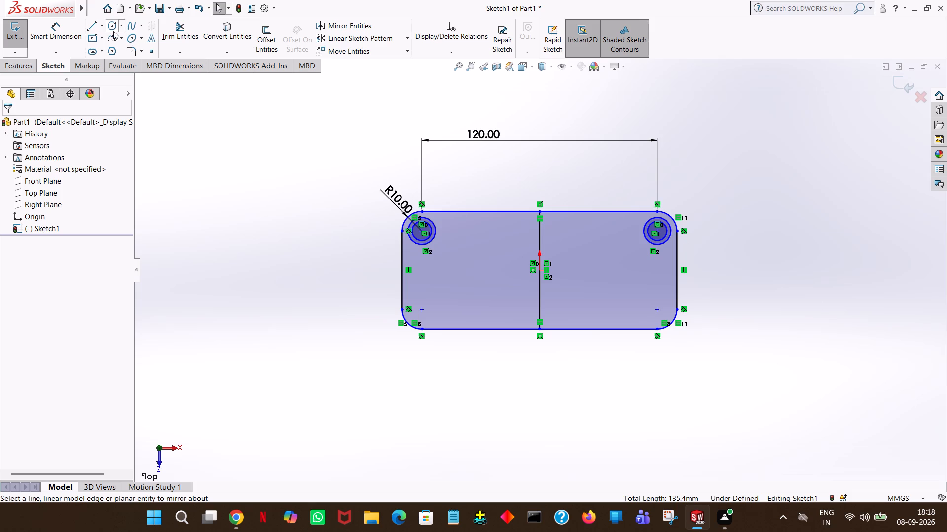
Trim away the vertical line that runs through the origin between the rectangle's upper and lower edges.
{"action": "left_click", "coordinate": [182, 27]}
{"action": "left_click", "coordinate": [535, 236]}
{"action": "left_click_drag", "start_coordinate": [583, 243], "coordinate": [529, 251]}
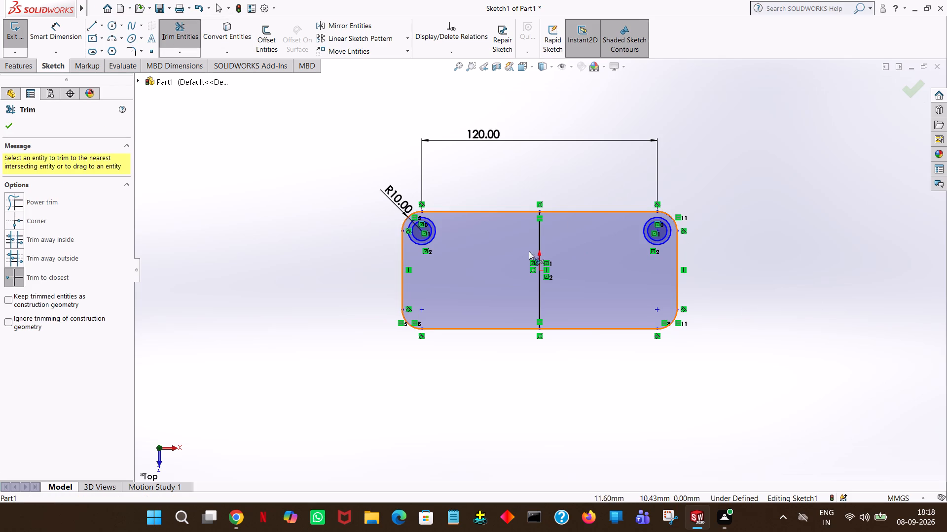
{"action": "left_click_drag", "start_coordinate": [529, 251], "coordinate": [498, 251]}
{"action": "left_click_drag", "start_coordinate": [528, 234], "coordinate": [576, 240]}
{"action": "left_click", "coordinate": [542, 235]}
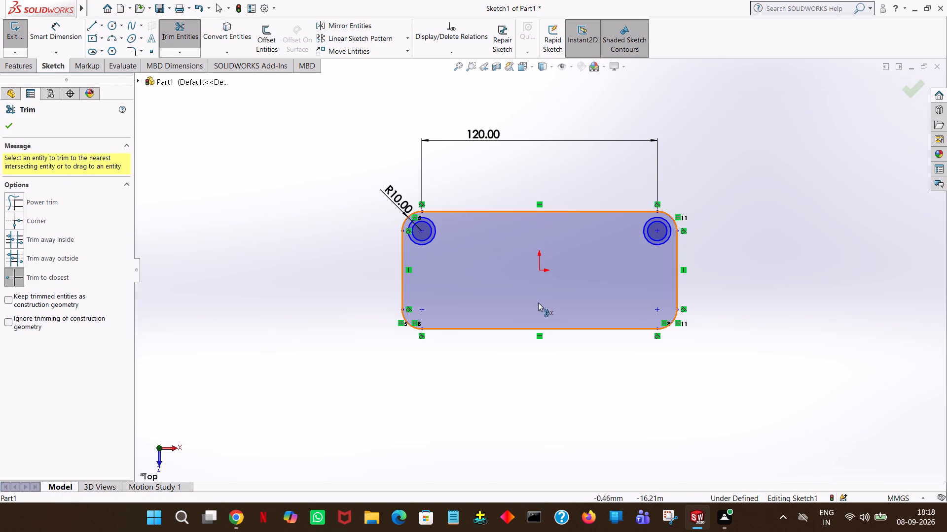
{"action": "left_click", "coordinate": [9, 127]}
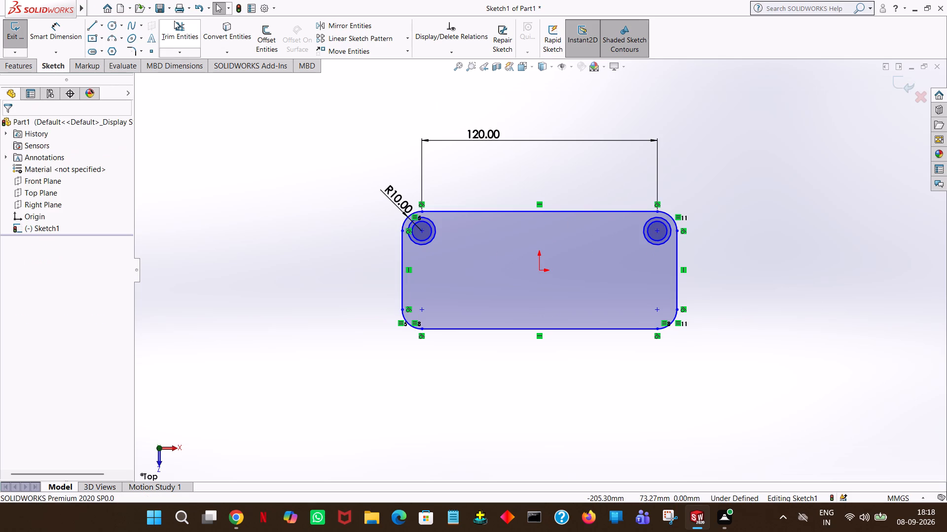
Draw a 140 mm horizontal line through the origin from the rectangle's left edge to its right edge.
{"action": "left_click", "coordinate": [85, 27]}
{"action": "left_click", "coordinate": [94, 24]}
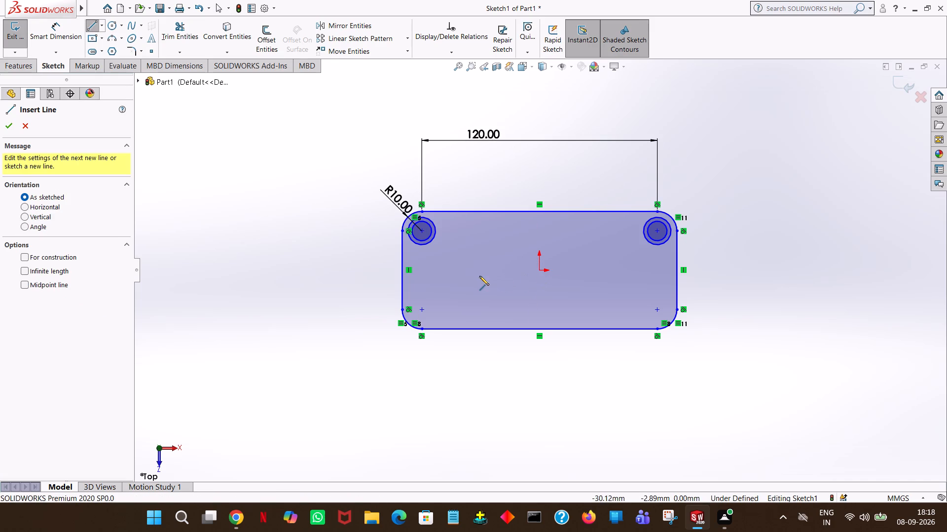
{"action": "left_click", "coordinate": [402, 269]}
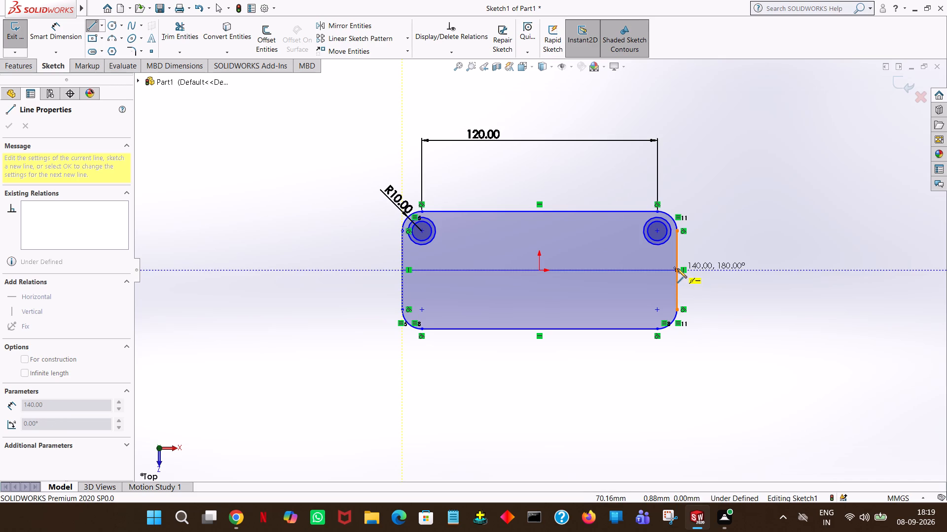
{"action": "left_click", "coordinate": [674, 268]}
{"action": "right_click", "coordinate": [674, 268]}
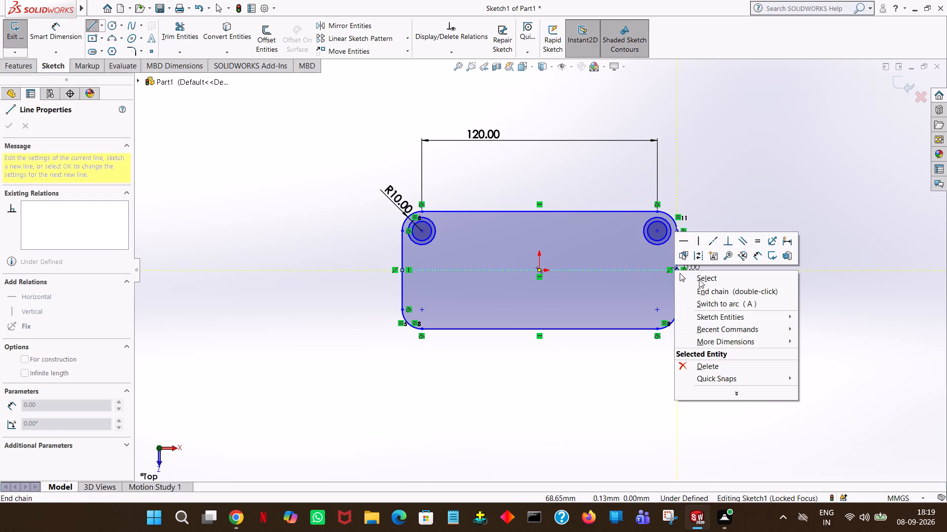
{"action": "left_click", "coordinate": [699, 279]}
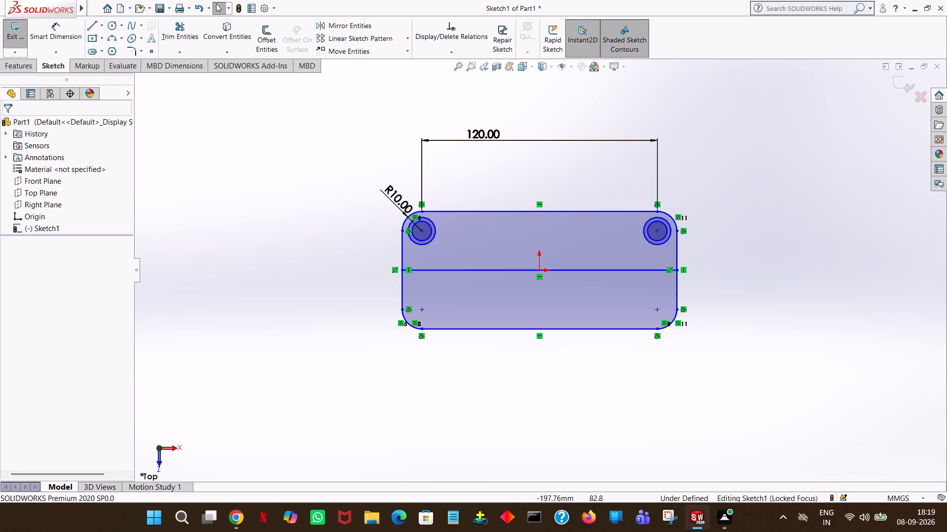
Mirror both pairs of upper-corner circles about the horizontal line through the origin to the lower corners, keeping the originals.
{"action": "left_click", "coordinate": [344, 26]}
{"action": "left_click", "coordinate": [435, 228]}
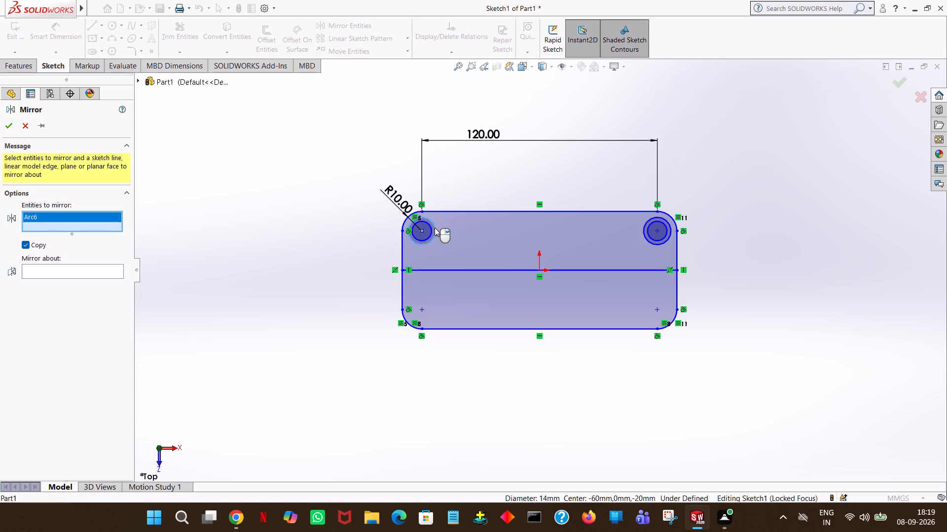
{"action": "left_click", "coordinate": [431, 229]}
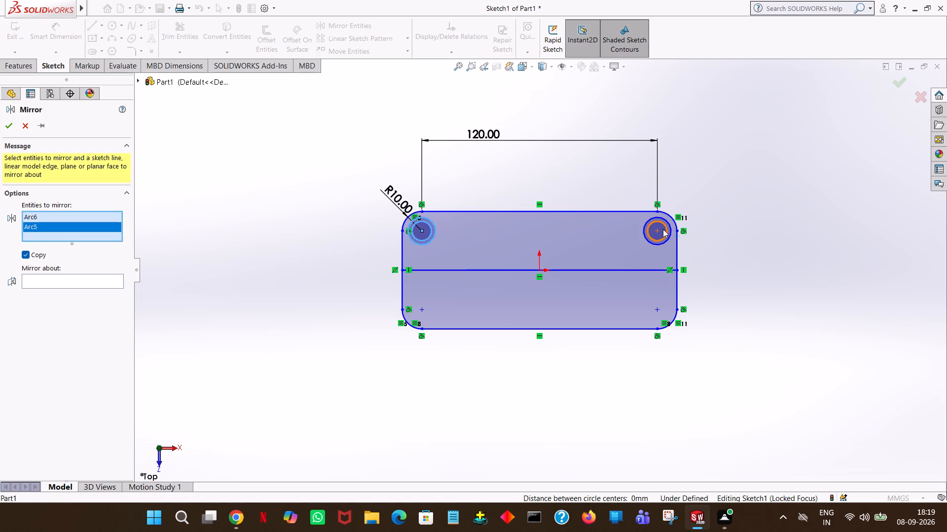
{"action": "left_click", "coordinate": [667, 228]}
{"action": "left_click", "coordinate": [671, 225]}
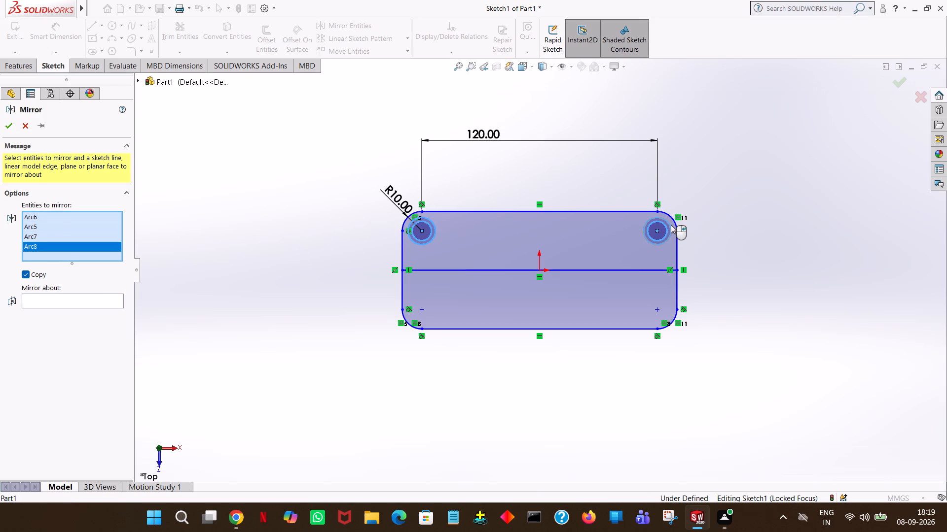
{"action": "left_click", "coordinate": [63, 297]}
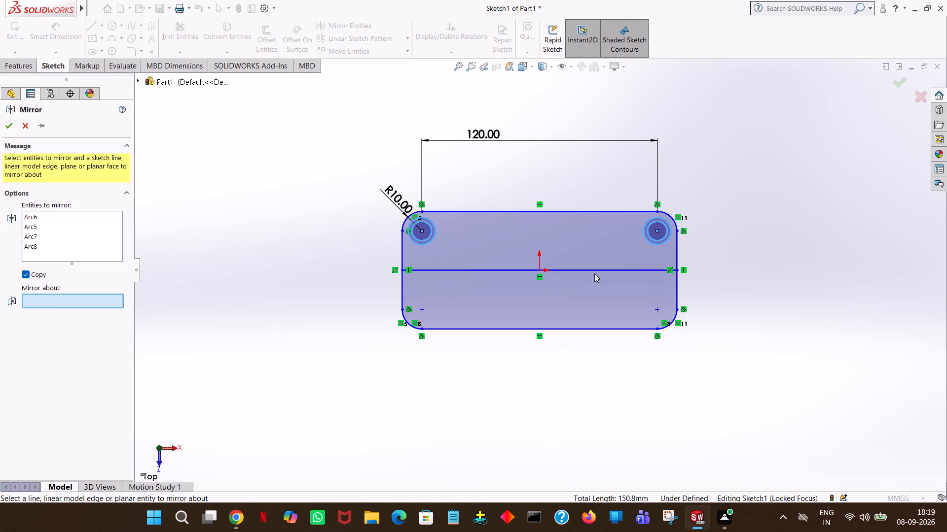
{"action": "left_click", "coordinate": [638, 271]}
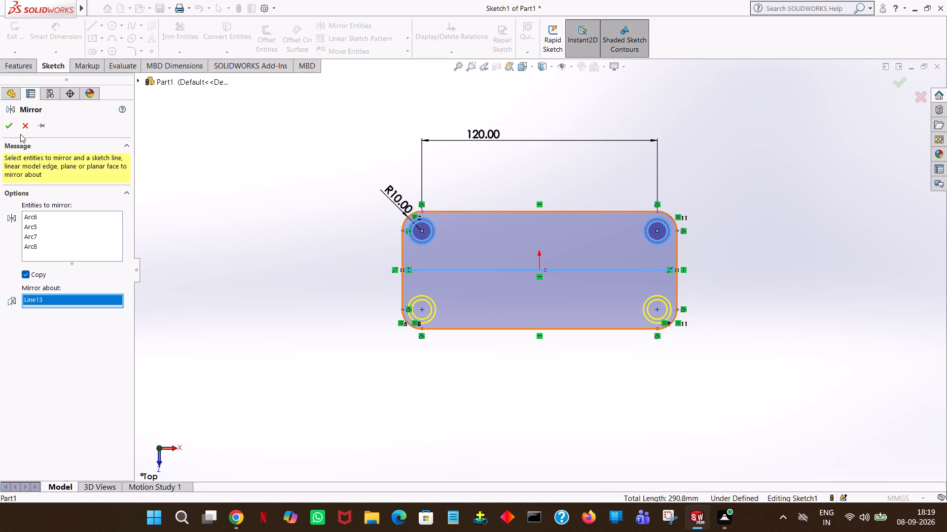
{"action": "left_click", "coordinate": [5, 125]}
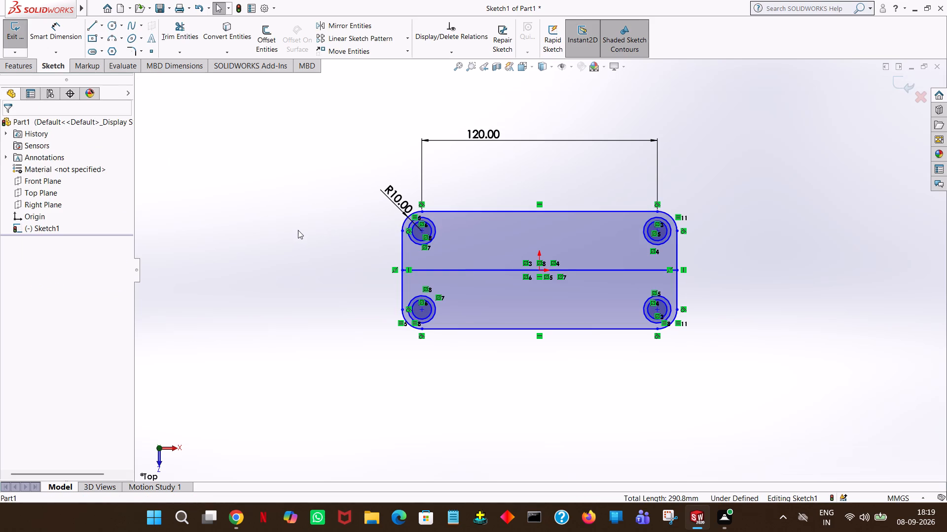
Trim away the horizontal line that runs through the origin across the rectangle.
{"action": "left_click", "coordinate": [182, 29]}
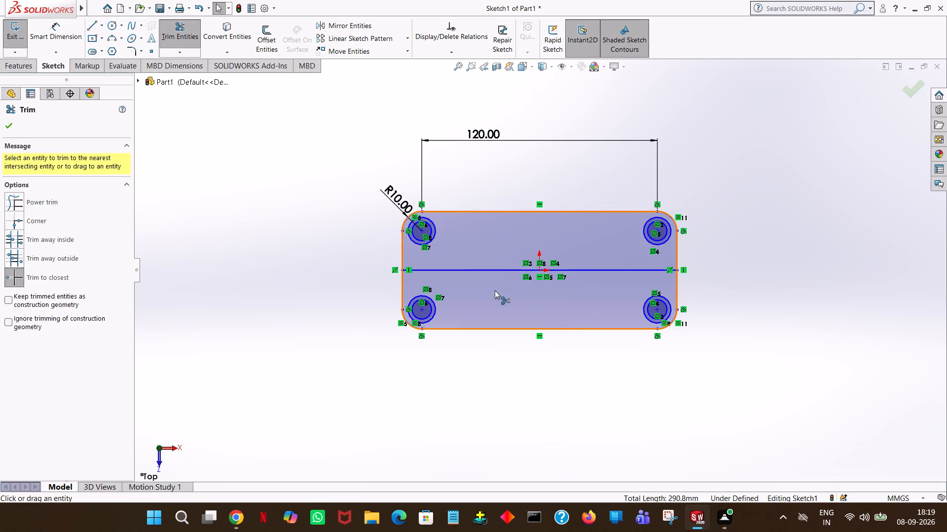
{"action": "left_click", "coordinate": [493, 271]}
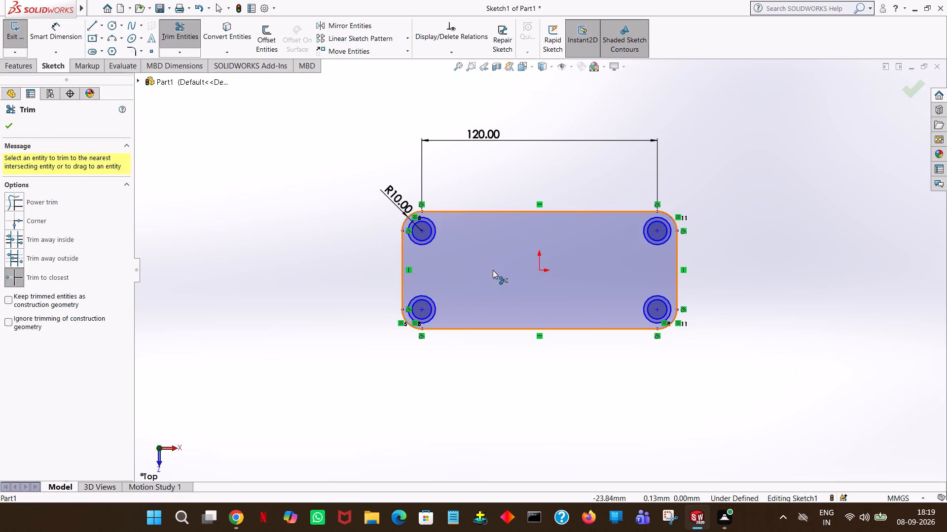
{"action": "left_click", "coordinate": [517, 263]}
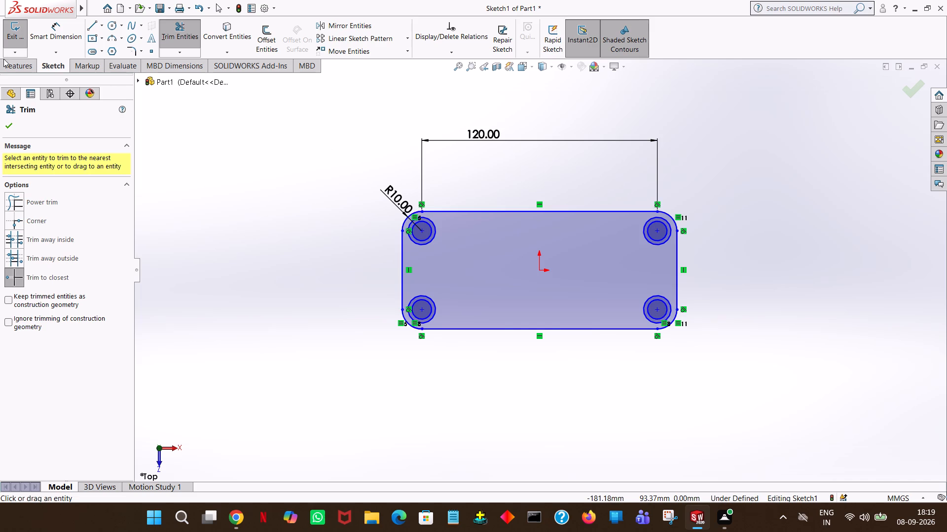
{"action": "left_click", "coordinate": [8, 123]}
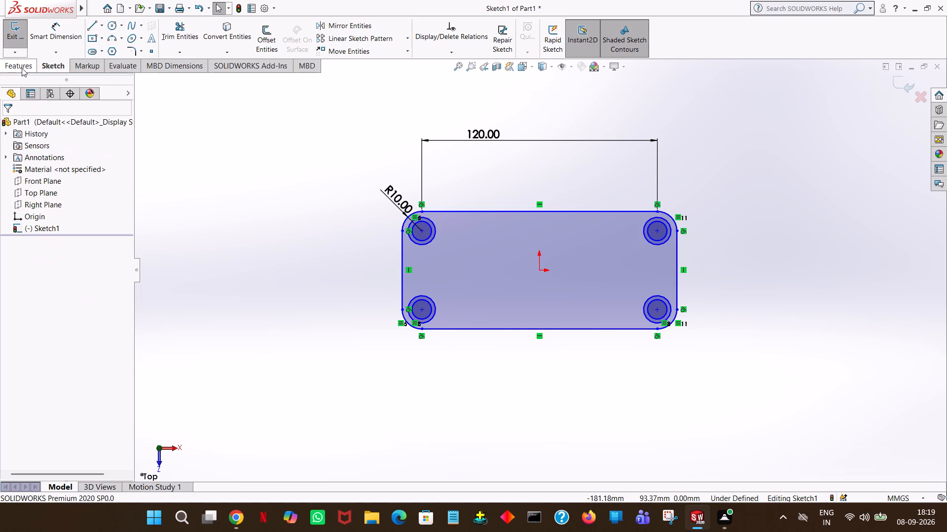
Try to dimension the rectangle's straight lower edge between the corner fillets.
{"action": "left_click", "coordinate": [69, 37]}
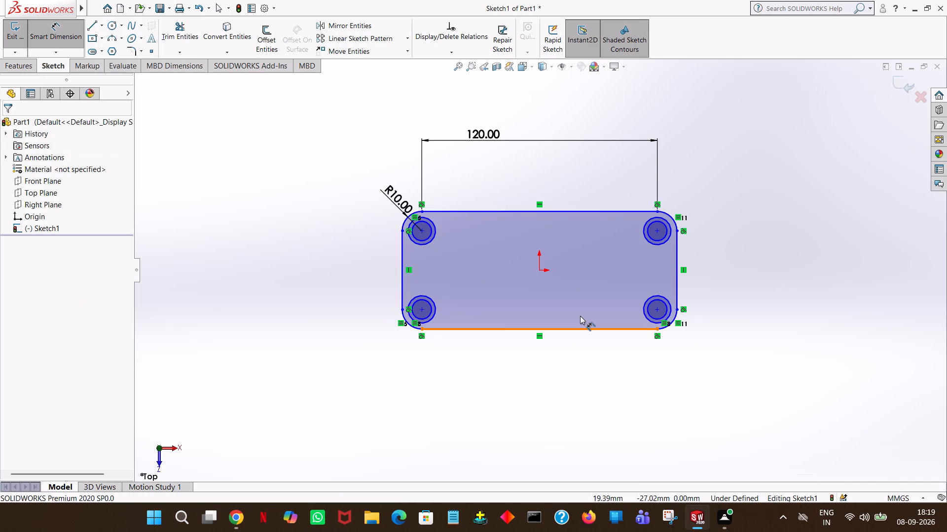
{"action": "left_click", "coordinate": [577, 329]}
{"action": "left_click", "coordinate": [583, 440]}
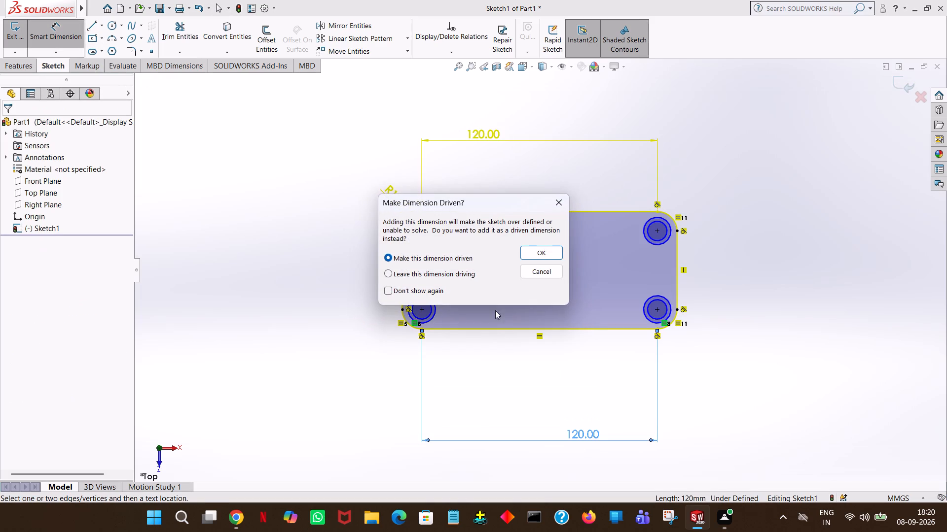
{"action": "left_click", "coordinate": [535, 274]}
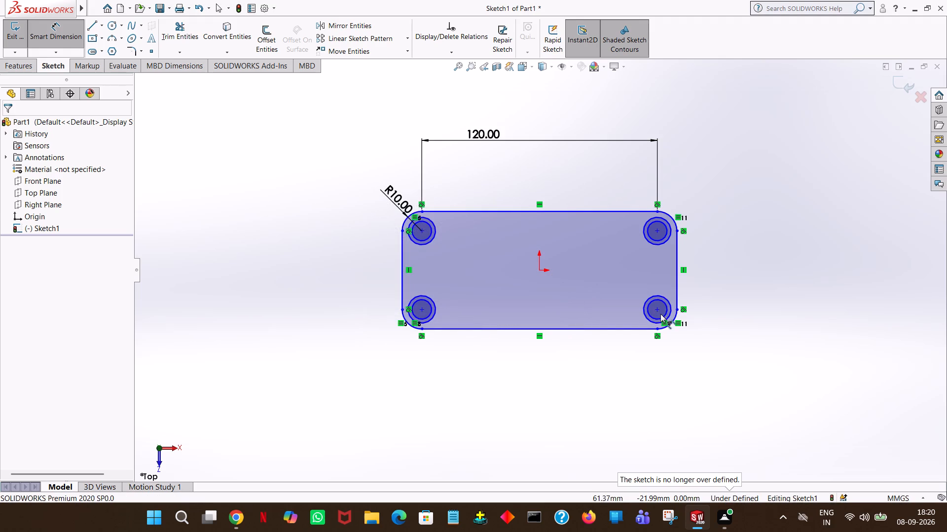
Dimension the vertical distance between the rectangle's upper edge and the origin.
{"action": "left_click", "coordinate": [539, 209]}
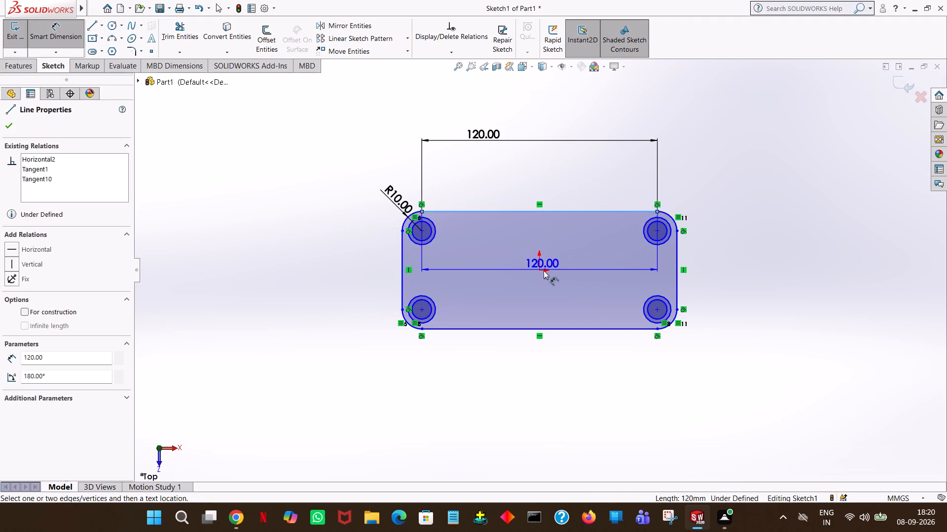
{"action": "left_click", "coordinate": [539, 270]}
{"action": "left_click", "coordinate": [786, 255]}
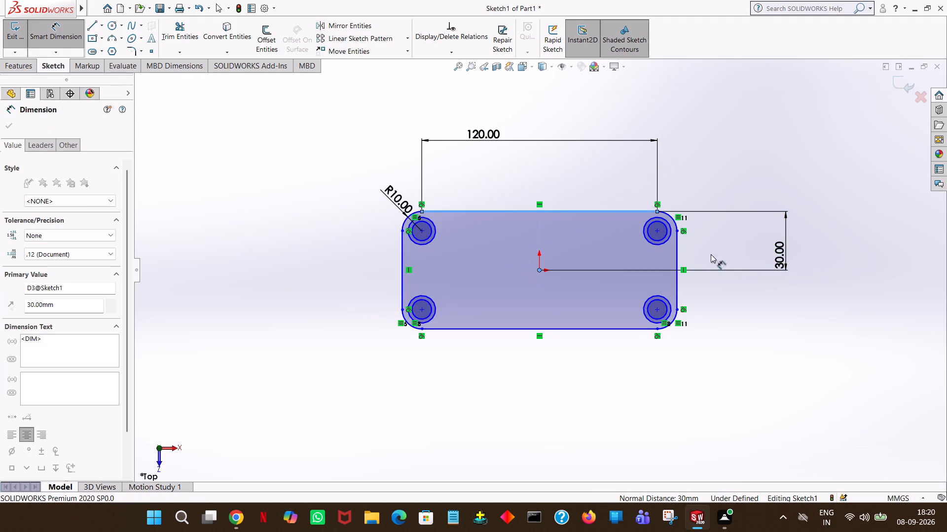
{"action": "left_click", "coordinate": [741, 241]}
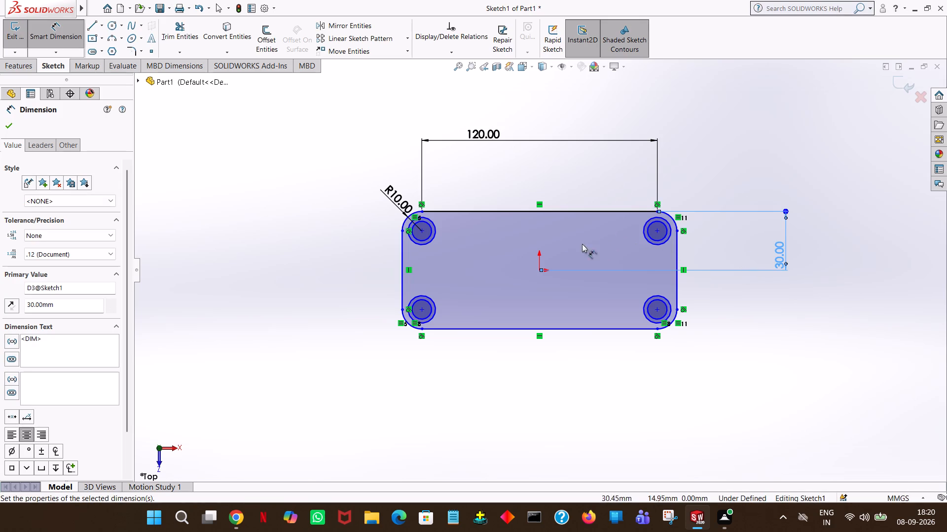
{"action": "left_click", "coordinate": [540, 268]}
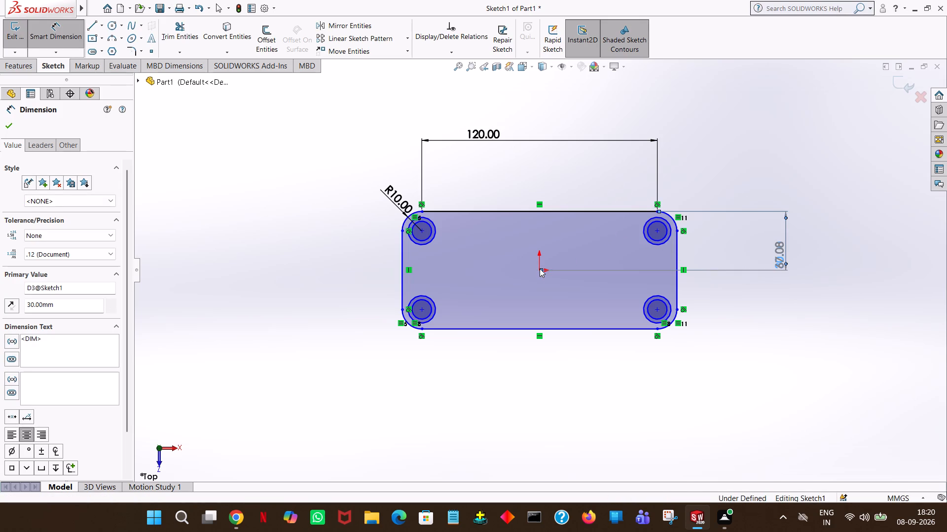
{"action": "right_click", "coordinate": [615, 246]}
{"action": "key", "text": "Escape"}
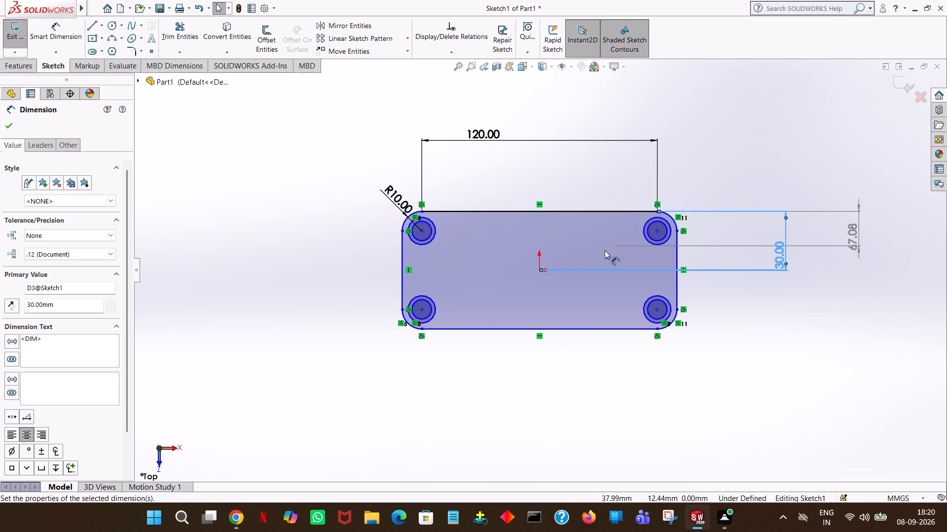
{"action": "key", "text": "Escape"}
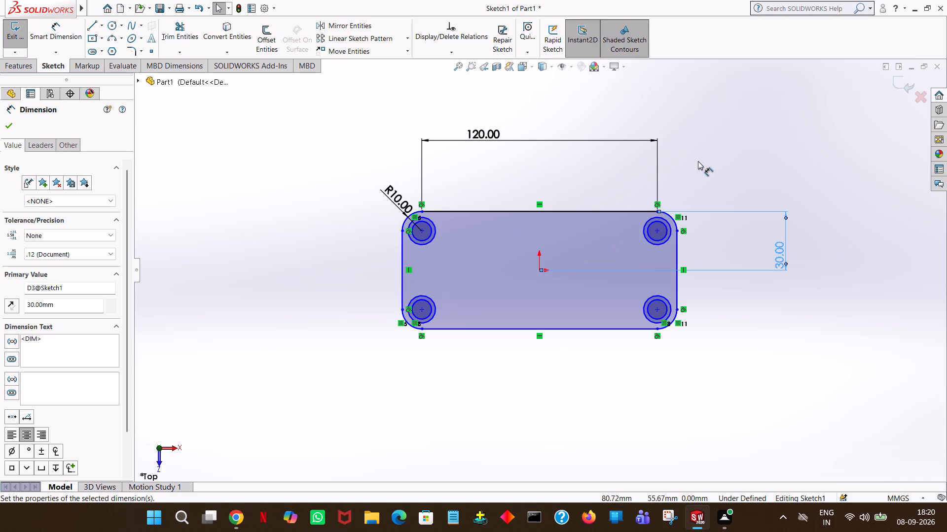
Dimension the vertical distance between the origin and the rectangle's lower edge.
{"action": "left_click", "coordinate": [70, 38]}
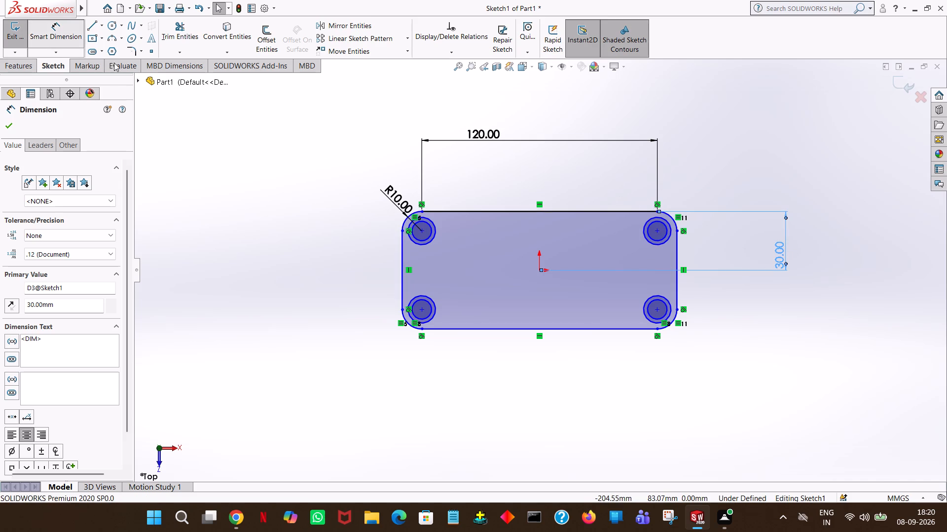
{"action": "left_click", "coordinate": [539, 271]}
{"action": "left_click", "coordinate": [538, 329]}
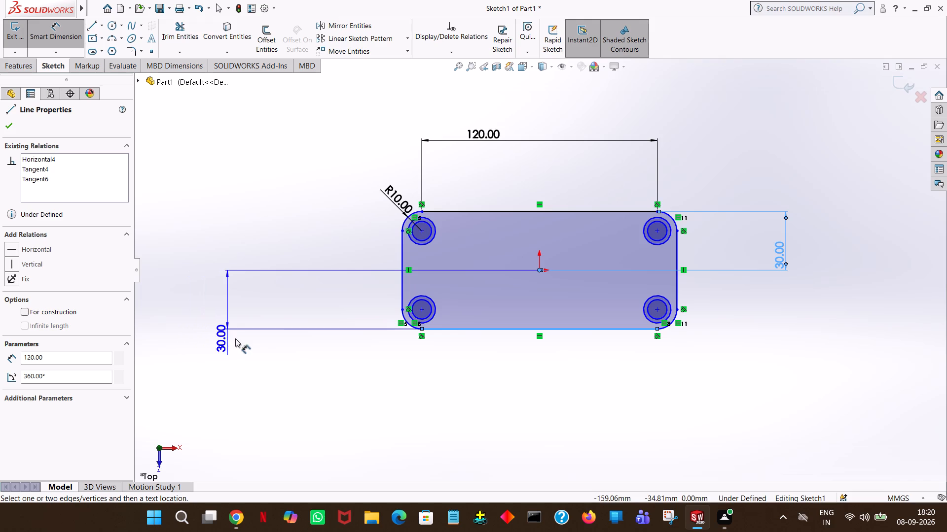
{"action": "left_click", "coordinate": [256, 336]}
{"action": "left_click", "coordinate": [213, 319]}
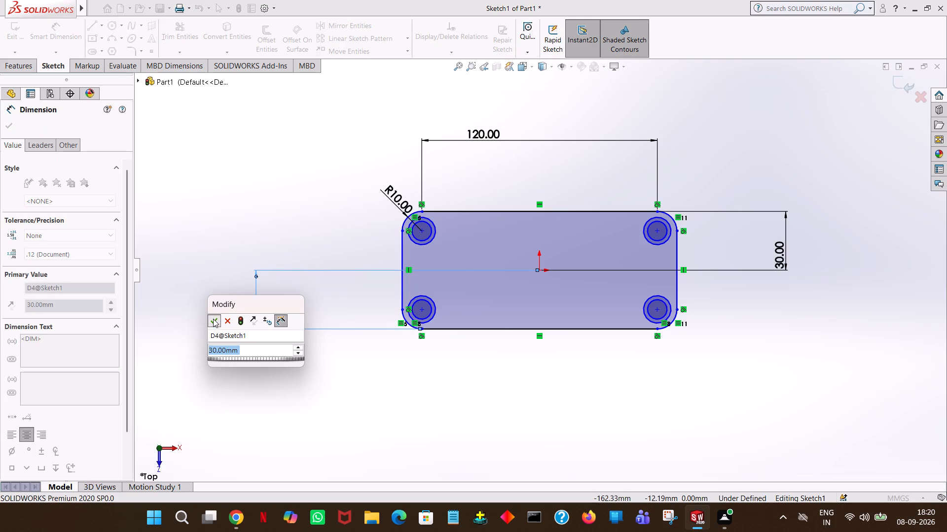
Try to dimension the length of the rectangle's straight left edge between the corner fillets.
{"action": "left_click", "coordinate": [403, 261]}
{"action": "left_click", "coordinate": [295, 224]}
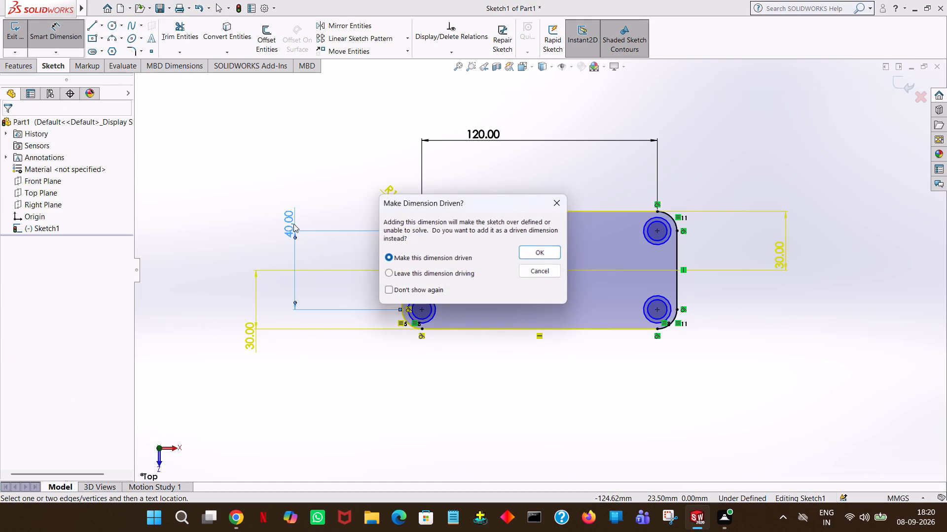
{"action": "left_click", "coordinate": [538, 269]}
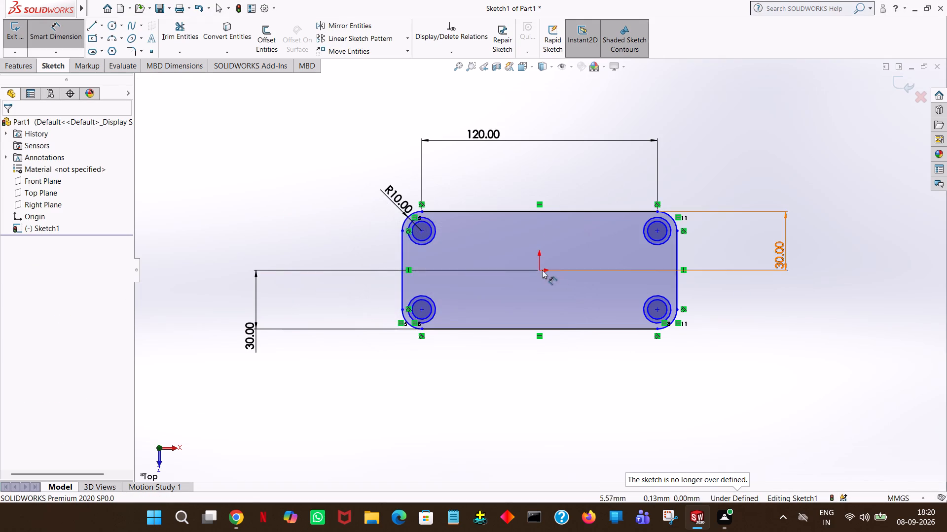
Dimension the horizontal distance between the rectangle's left edge and the origin.
{"action": "left_click", "coordinate": [402, 255]}
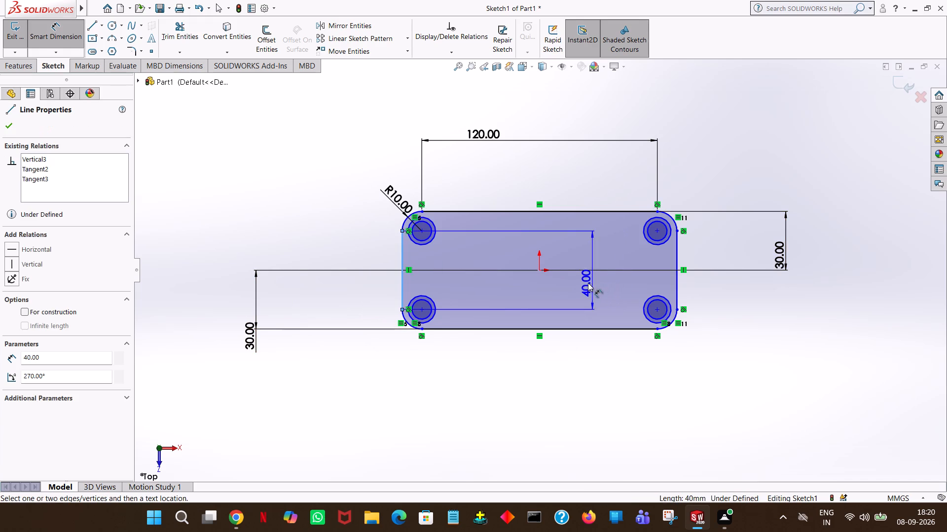
{"action": "left_click", "coordinate": [540, 267]}
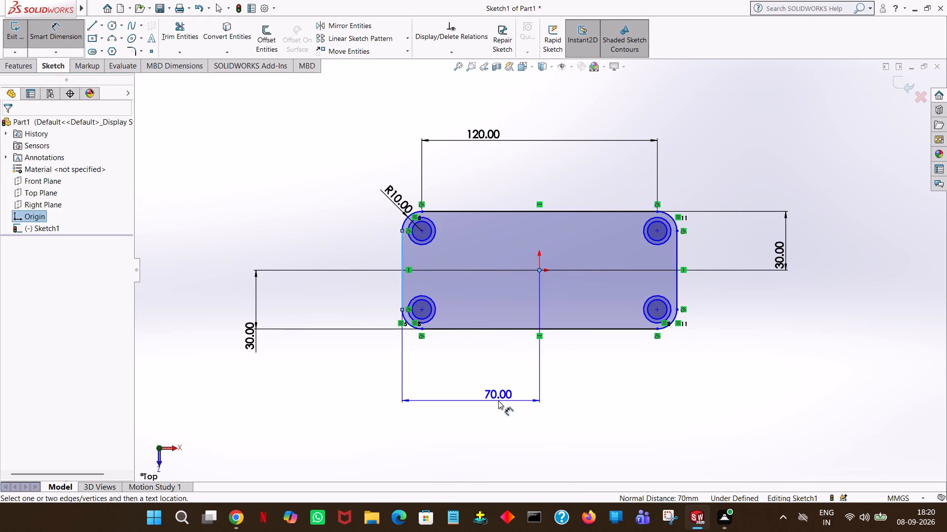
{"action": "left_click", "coordinate": [498, 400]}
{"action": "left_click", "coordinate": [451, 384]}
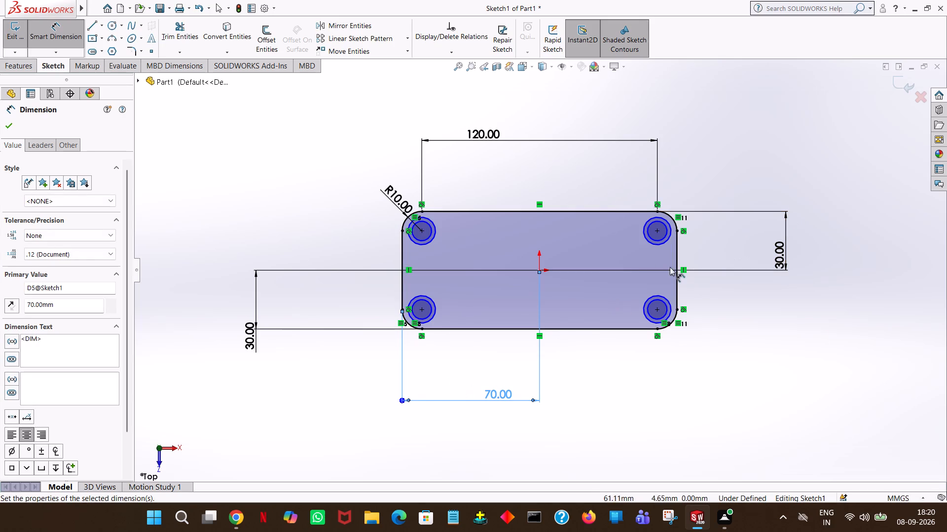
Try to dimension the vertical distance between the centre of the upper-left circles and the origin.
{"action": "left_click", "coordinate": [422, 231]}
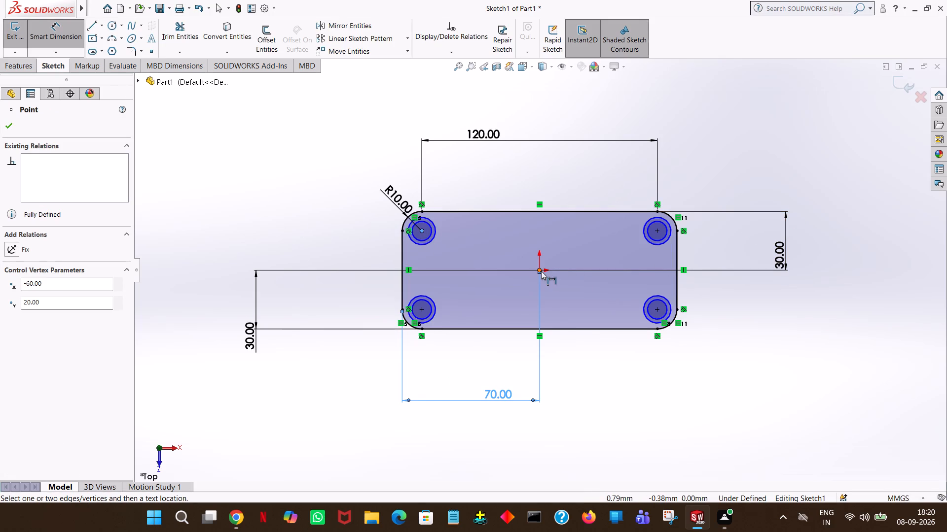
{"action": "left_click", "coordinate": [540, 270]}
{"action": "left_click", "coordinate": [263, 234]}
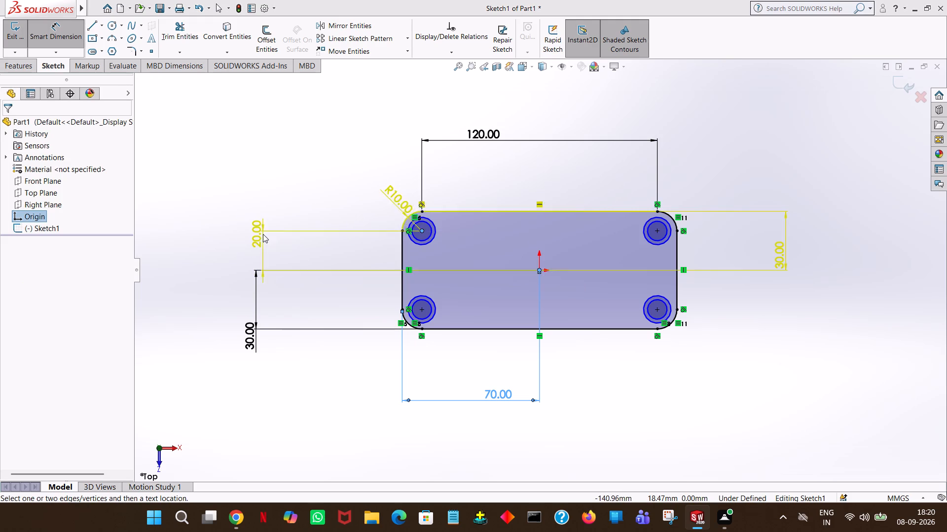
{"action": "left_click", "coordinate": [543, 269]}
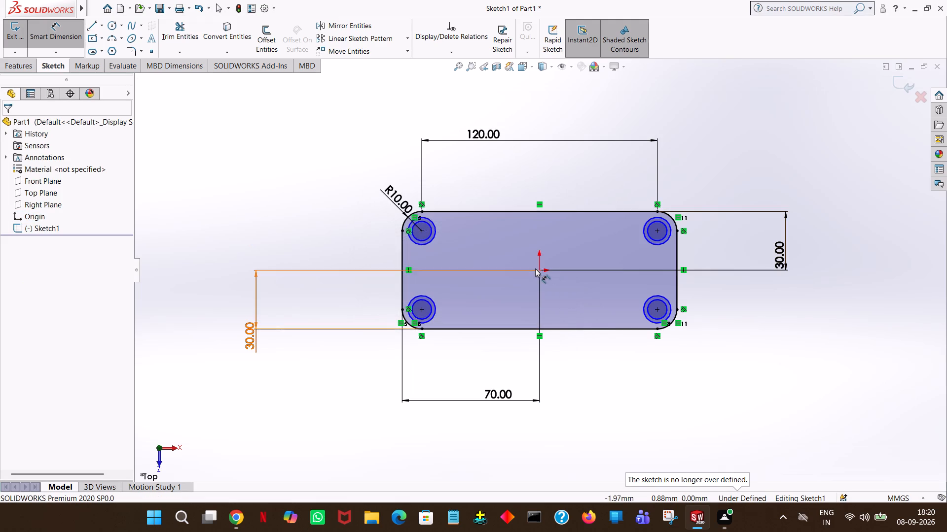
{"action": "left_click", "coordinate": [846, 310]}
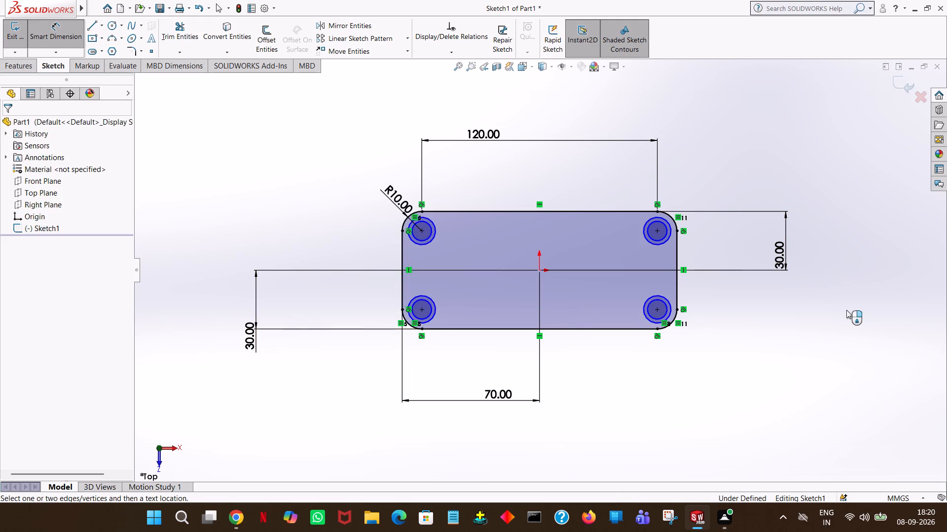
Dimension the diameters of the outer and inner circles at the rectangle's lower-right corner.
{"action": "left_click", "coordinate": [651, 300]}
{"action": "left_click", "coordinate": [786, 299]}
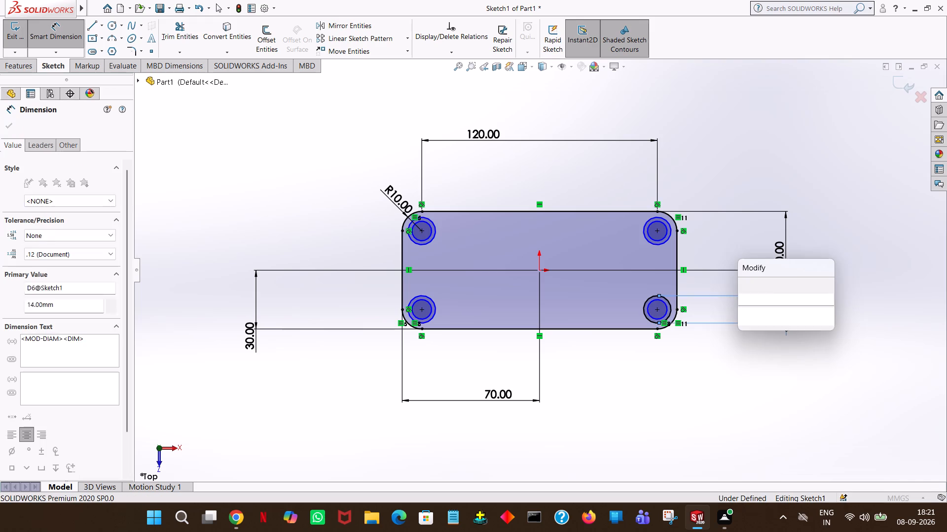
{"action": "left_click", "coordinate": [743, 283]}
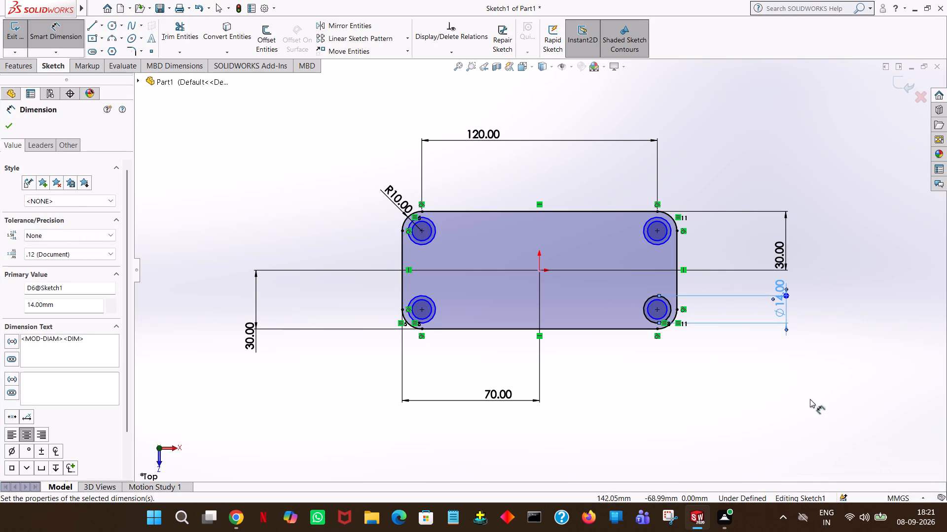
{"action": "left_click", "coordinate": [666, 304]}
{"action": "left_click", "coordinate": [833, 390]}
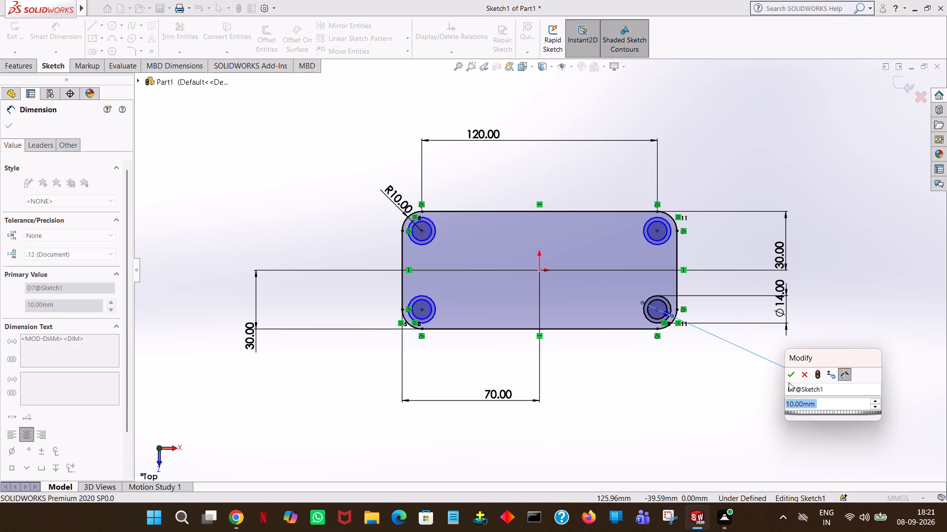
{"action": "left_click", "coordinate": [790, 375]}
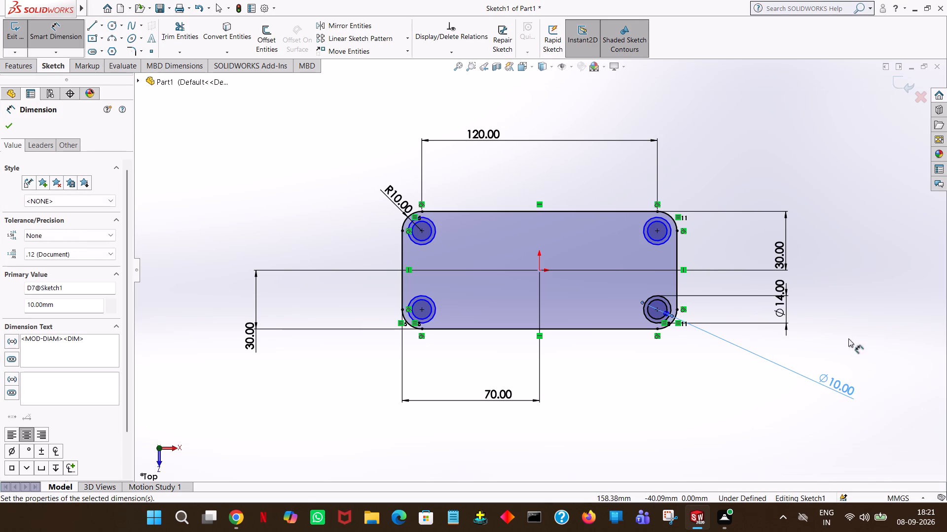
{"action": "left_click", "coordinate": [841, 161]}
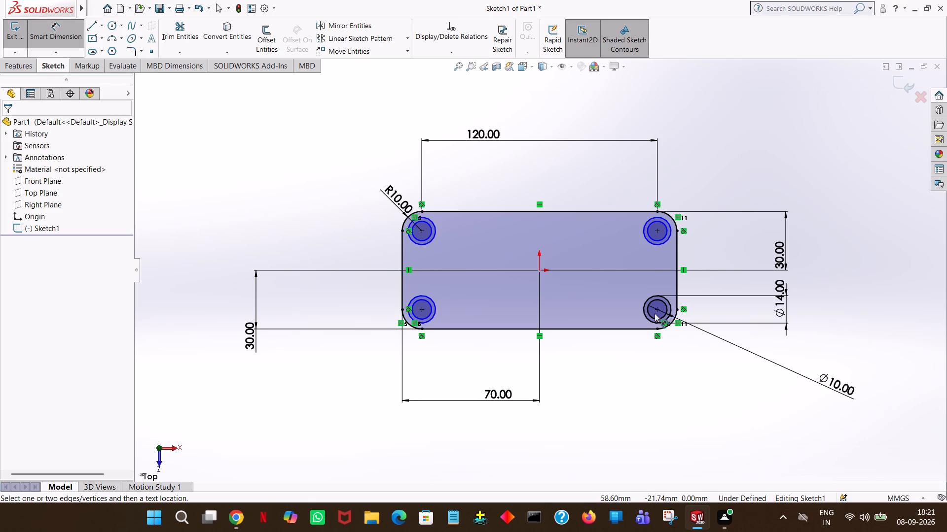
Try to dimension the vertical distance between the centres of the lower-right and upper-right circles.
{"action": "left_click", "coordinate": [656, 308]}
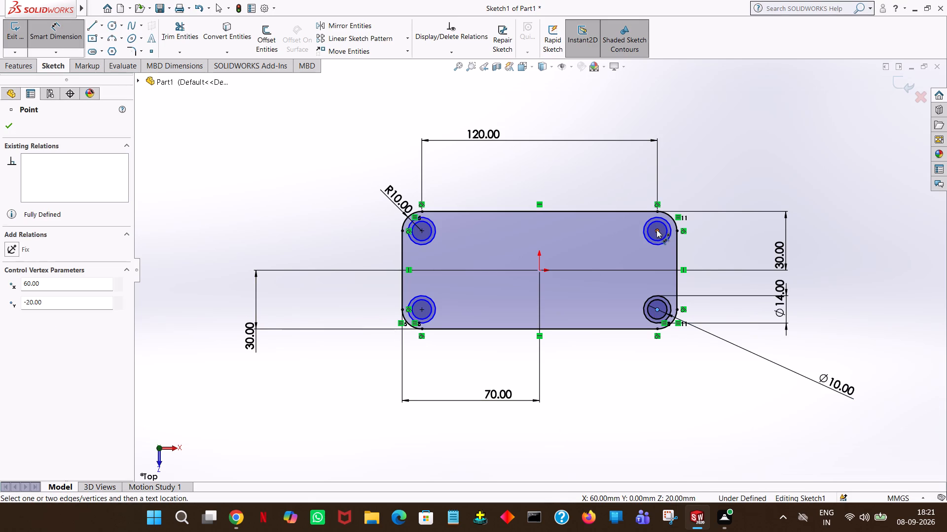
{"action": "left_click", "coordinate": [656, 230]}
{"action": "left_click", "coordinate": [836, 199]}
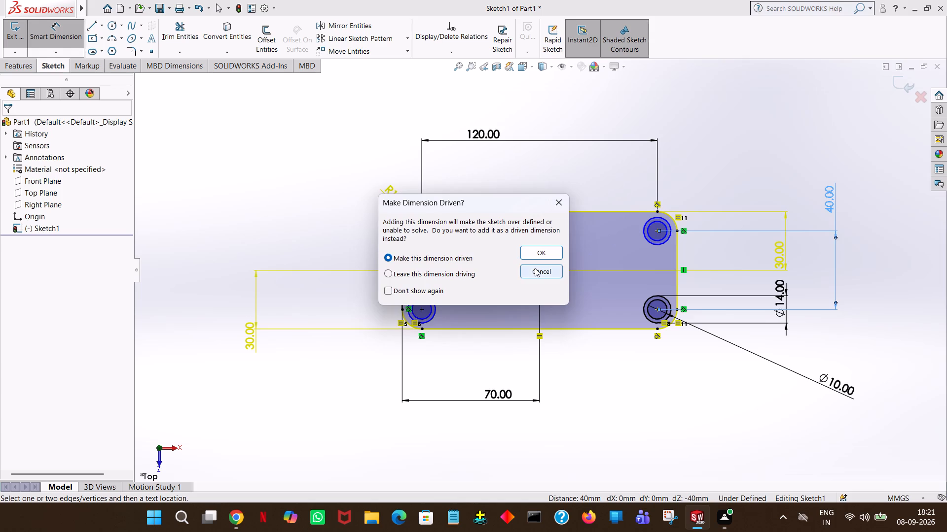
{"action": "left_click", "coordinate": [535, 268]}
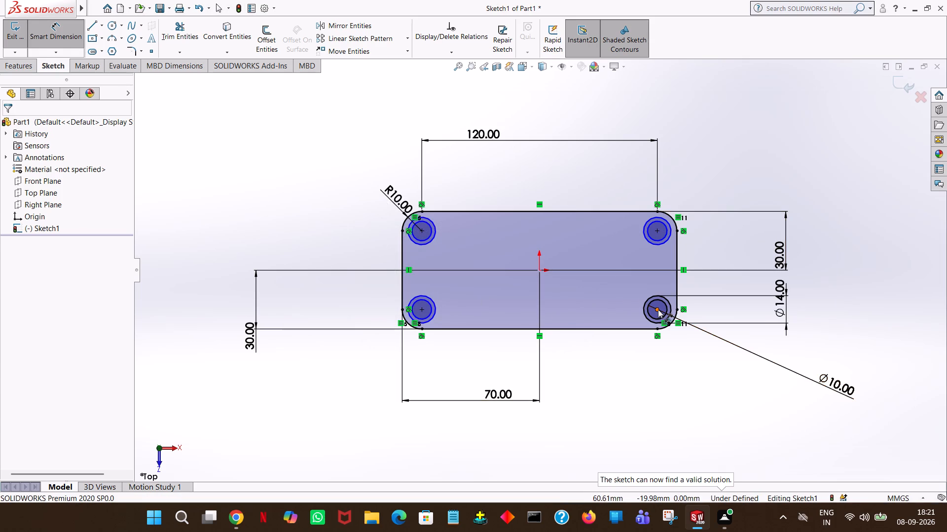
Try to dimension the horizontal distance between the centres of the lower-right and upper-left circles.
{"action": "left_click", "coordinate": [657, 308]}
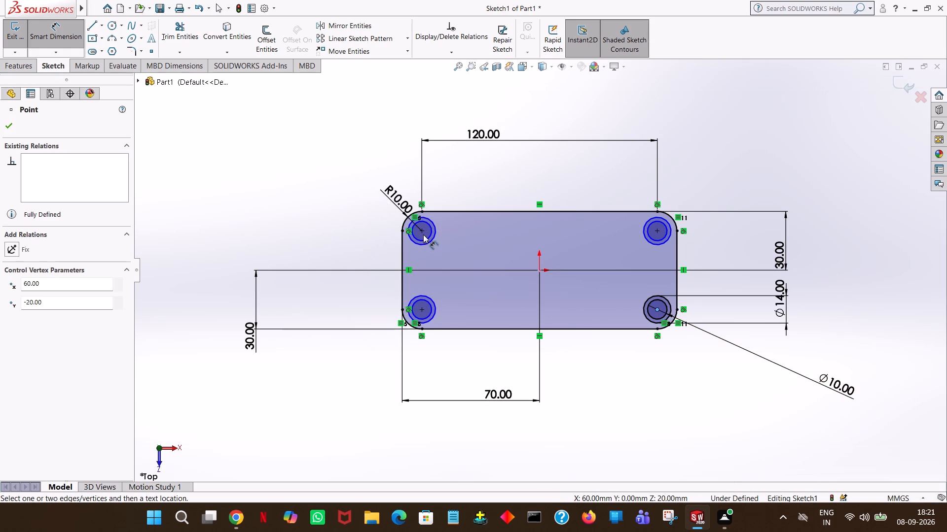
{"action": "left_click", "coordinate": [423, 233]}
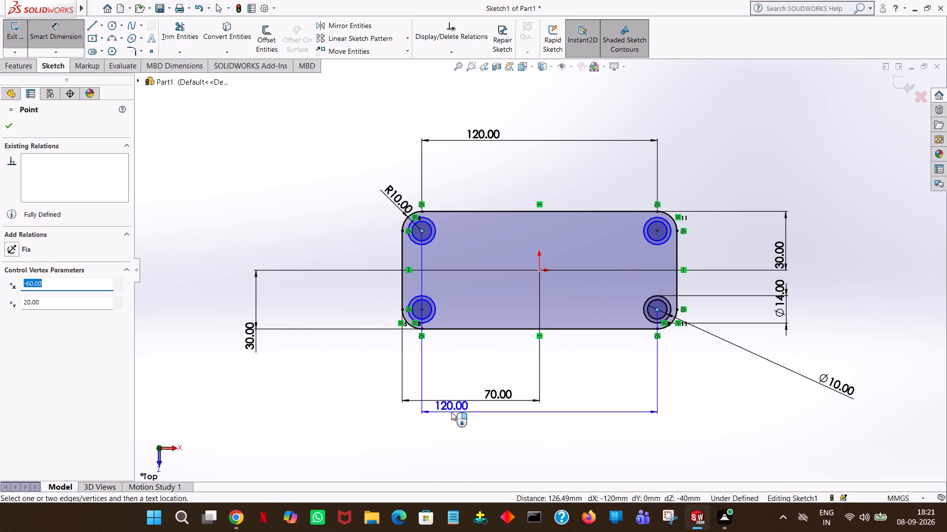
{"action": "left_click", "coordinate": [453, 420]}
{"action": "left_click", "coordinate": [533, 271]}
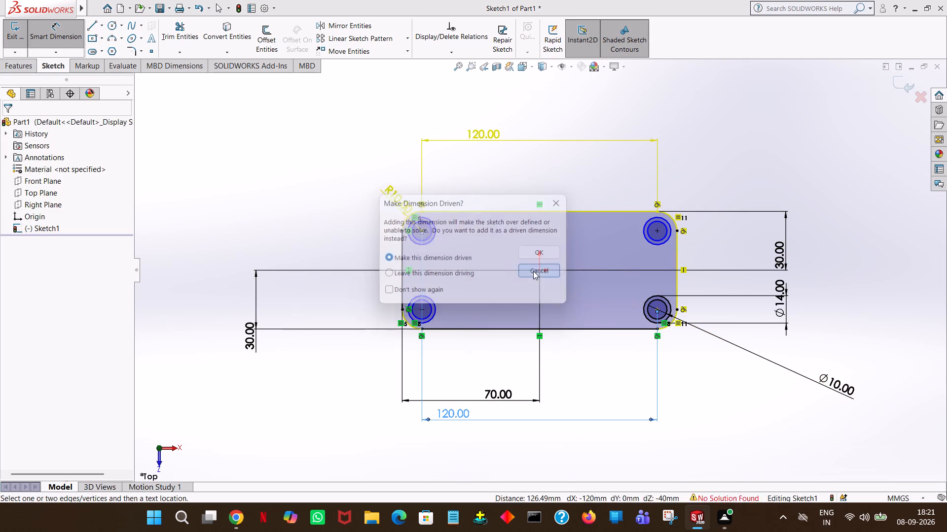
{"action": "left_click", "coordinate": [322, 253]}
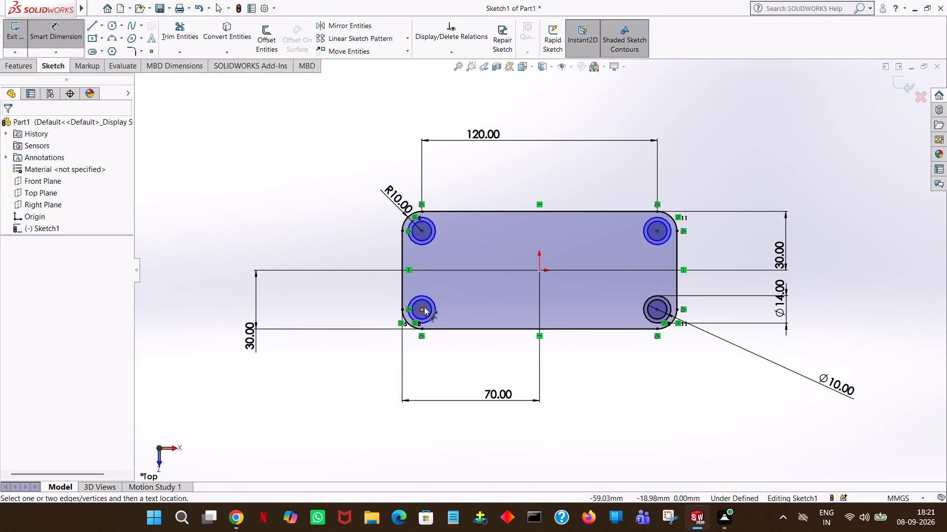
Dimension the diameters of the outer and inner circles at the rectangle's lower-left corner.
{"action": "left_click", "coordinate": [428, 296]}
{"action": "left_click", "coordinate": [233, 256]}
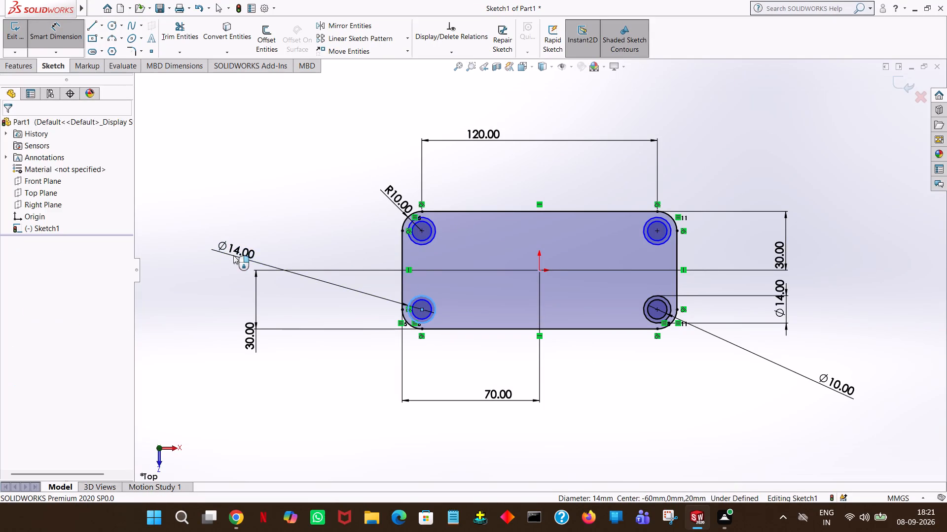
{"action": "left_click", "coordinate": [194, 237]}
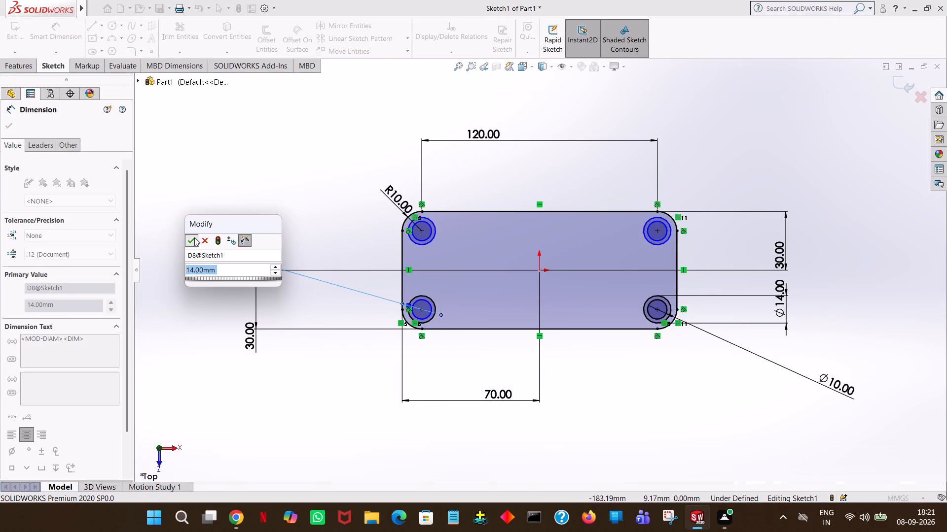
{"action": "left_click", "coordinate": [424, 301]}
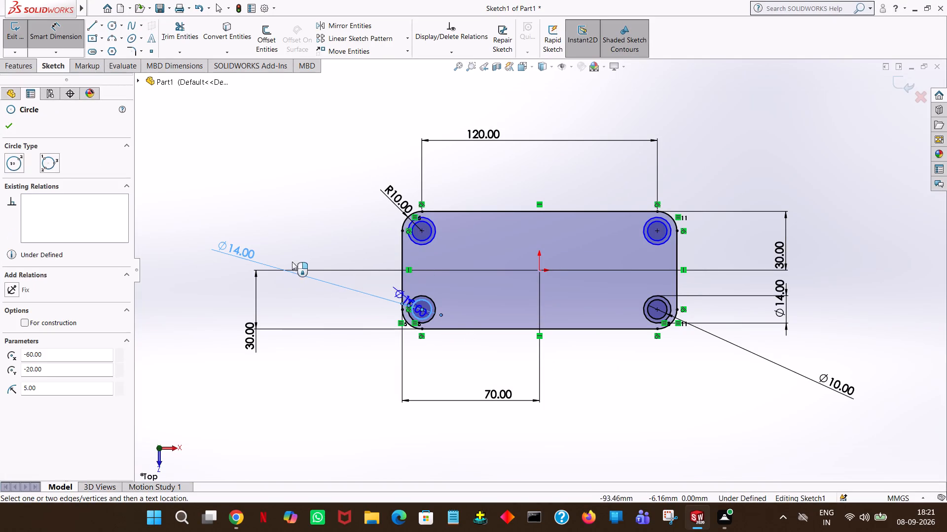
{"action": "left_click", "coordinate": [268, 249]}
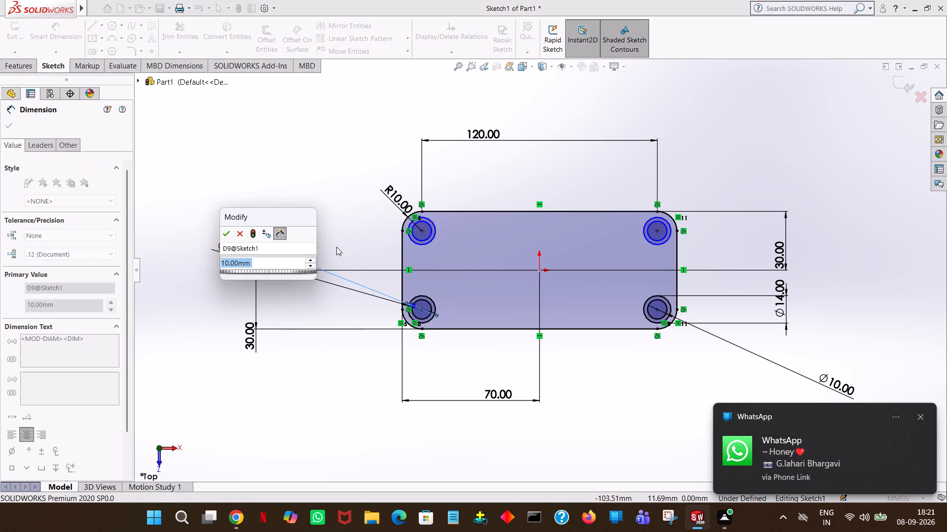
{"action": "left_click", "coordinate": [227, 235]}
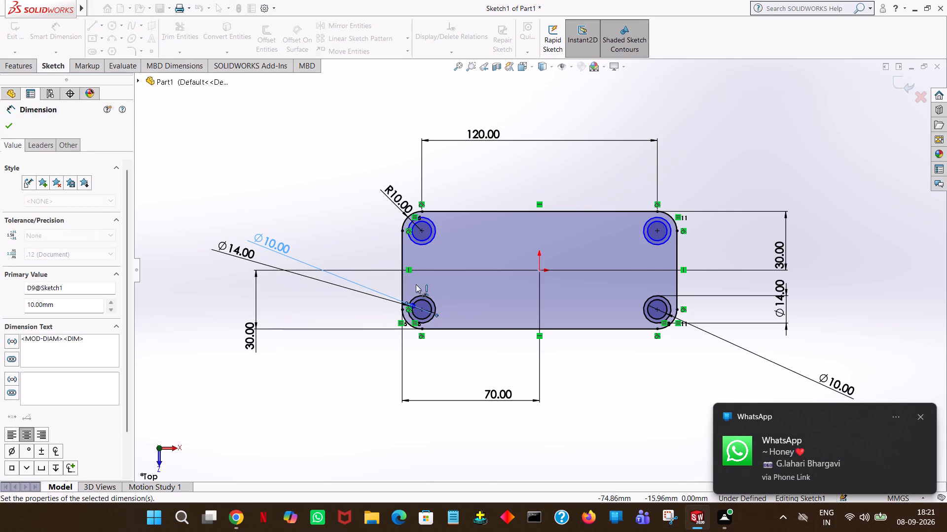
Dimension the diameters of the outer and inner circles at the rectangle's upper-left corner.
{"action": "left_click", "coordinate": [435, 226]}
{"action": "left_click", "coordinate": [499, 177]}
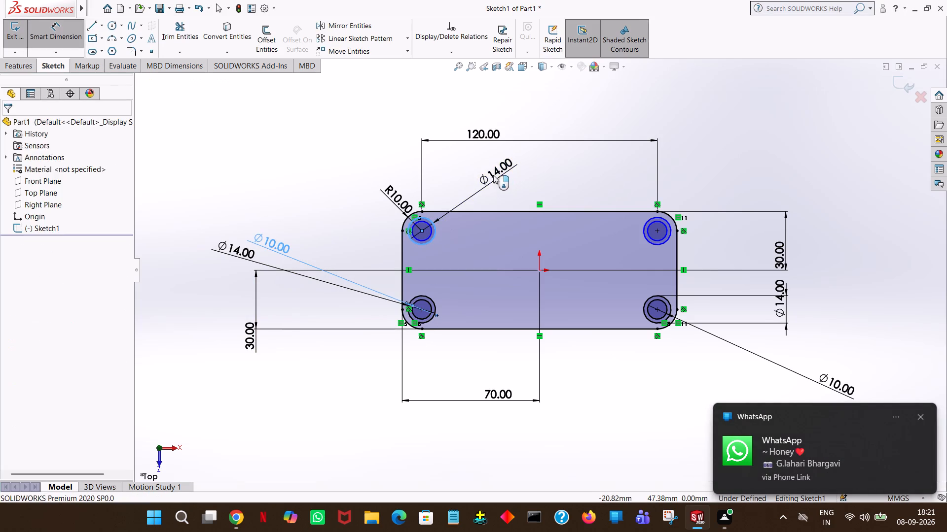
{"action": "left_click", "coordinate": [456, 161]}
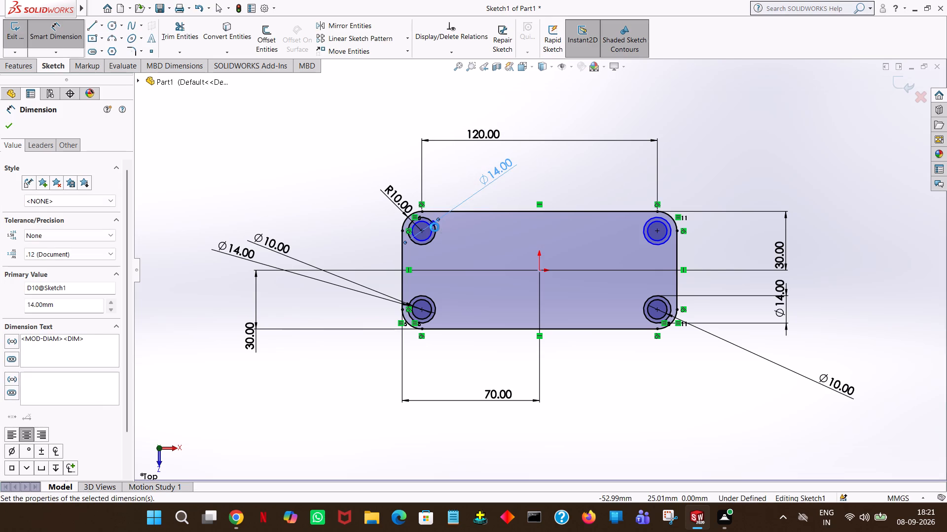
{"action": "left_click", "coordinate": [432, 233]}
{"action": "left_click", "coordinate": [544, 162]}
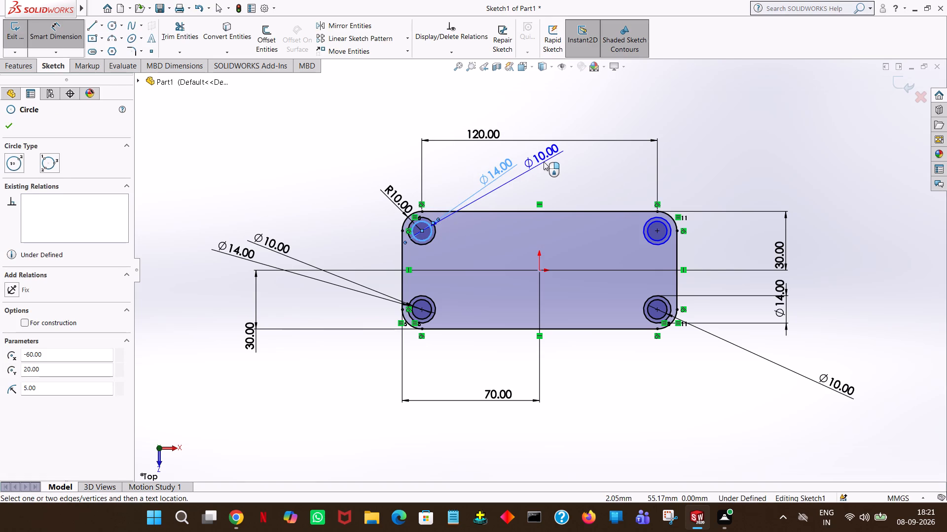
{"action": "left_click", "coordinate": [503, 149]}
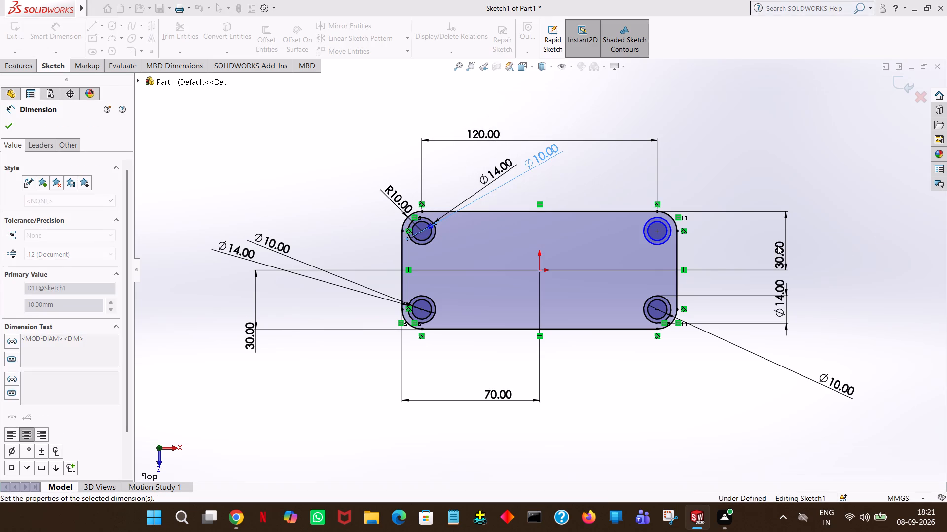
Dimension the diameter of the outer circle at the rectangle's upper-right corner.
{"action": "left_click", "coordinate": [669, 223]}
{"action": "left_click", "coordinate": [683, 166]}
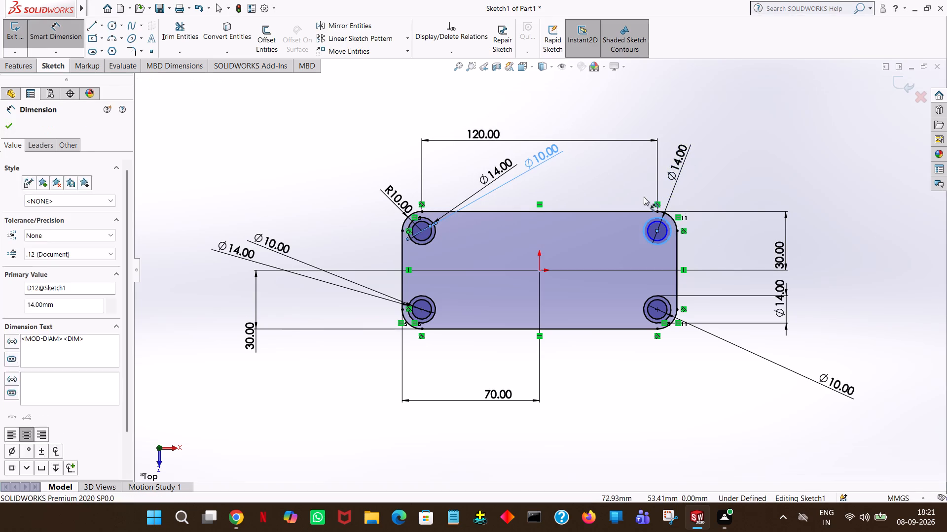
{"action": "left_click", "coordinate": [640, 154]}
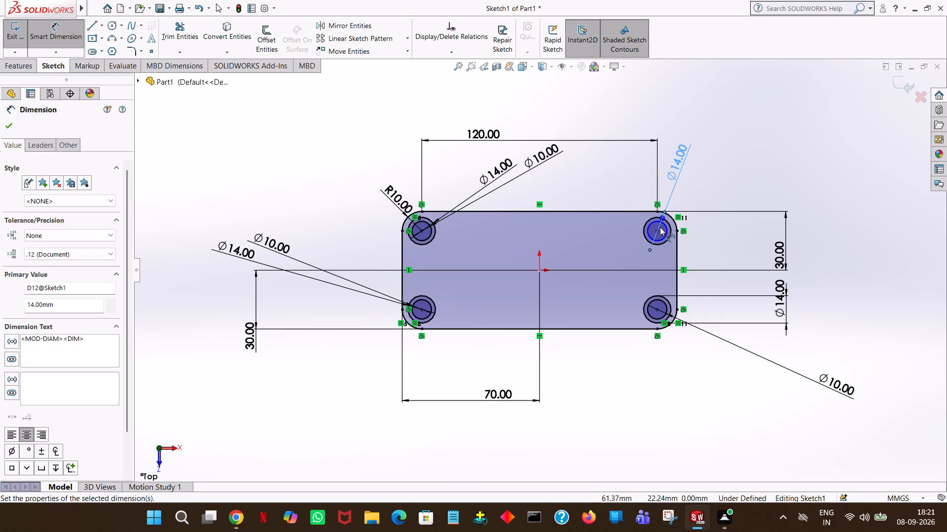
Dimension the diameter of the inner circle at the rectangle's upper-right corner.
{"action": "left_click", "coordinate": [663, 223]}
{"action": "left_click", "coordinate": [750, 153]}
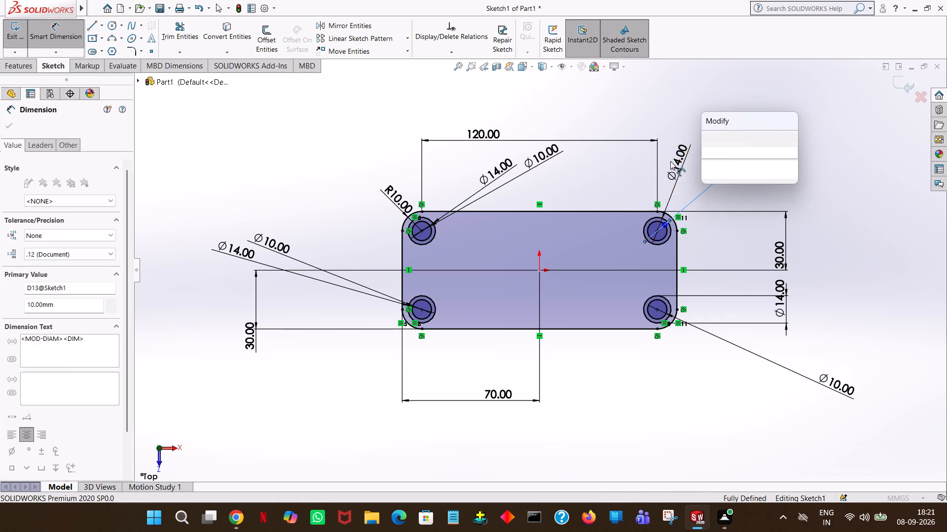
{"action": "left_click", "coordinate": [705, 137]}
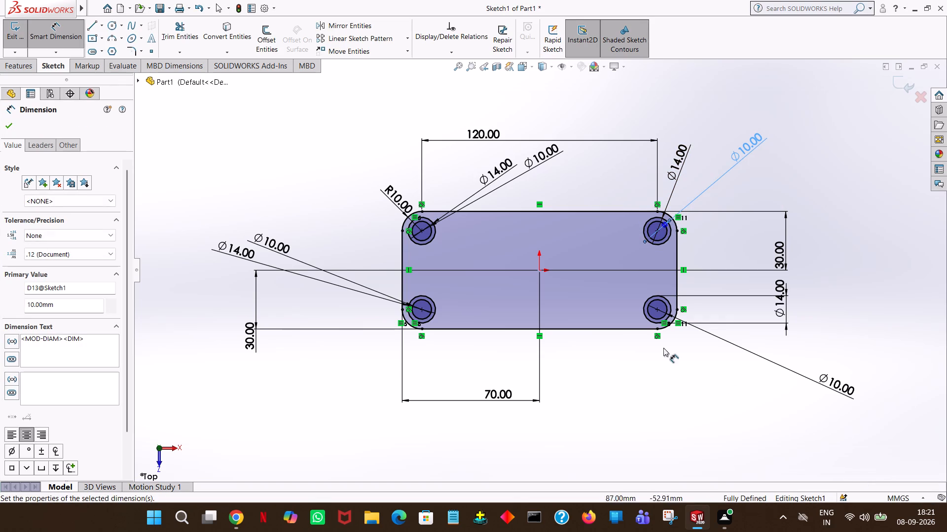
{"action": "left_click", "coordinate": [335, 111]}
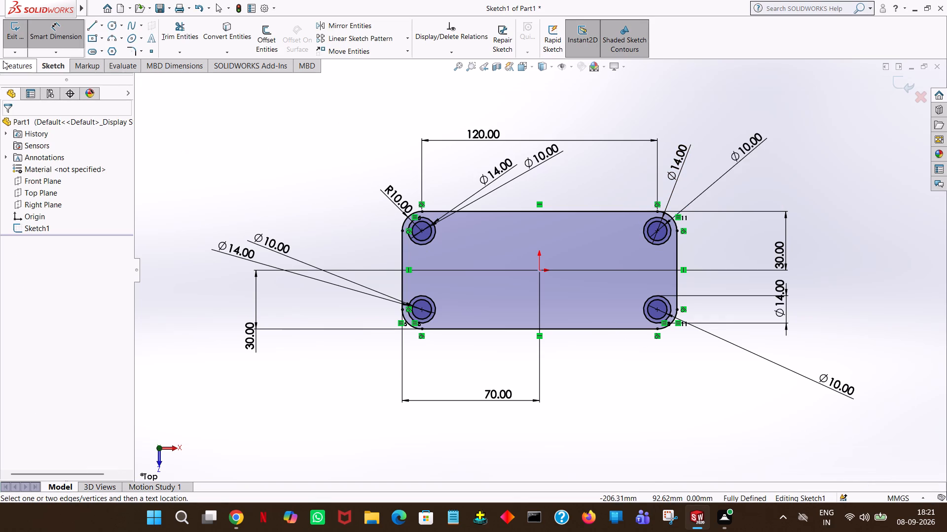
Extrude the filleted rectangle region surrounding the four outer corner circles as a boss with a blind depth of 15 mm.
{"action": "left_click", "coordinate": [15, 68]}
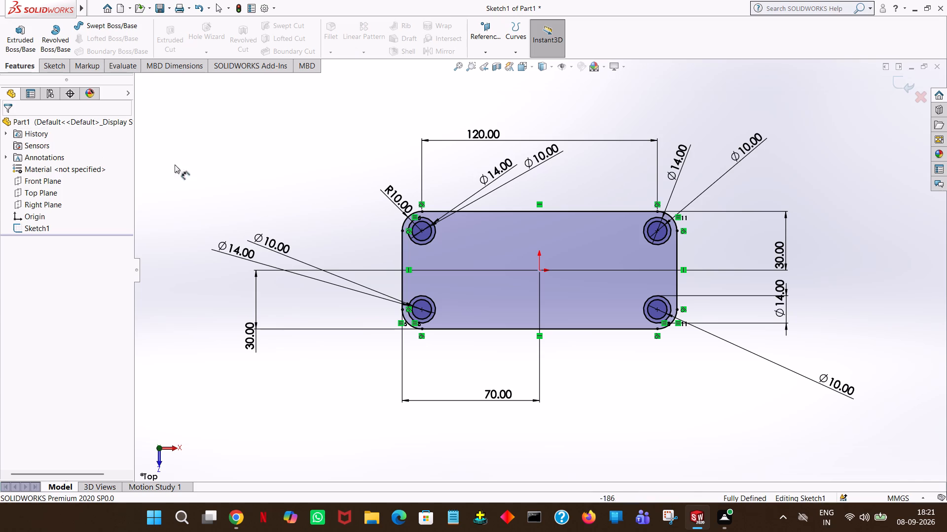
{"action": "left_click", "coordinate": [13, 46]}
{"action": "left_click", "coordinate": [506, 268]}
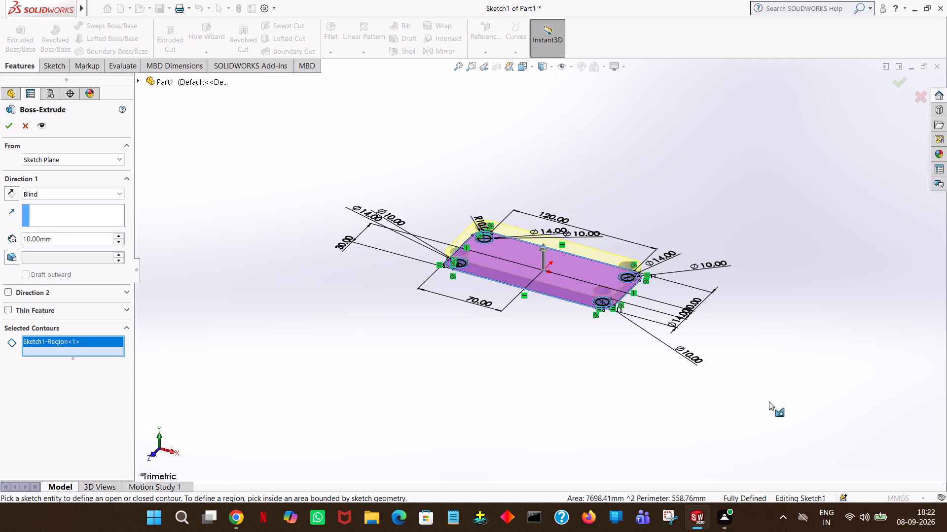
{"action": "middle_click_drag", "start_coordinate": [769, 401], "coordinate": [758, 505]}
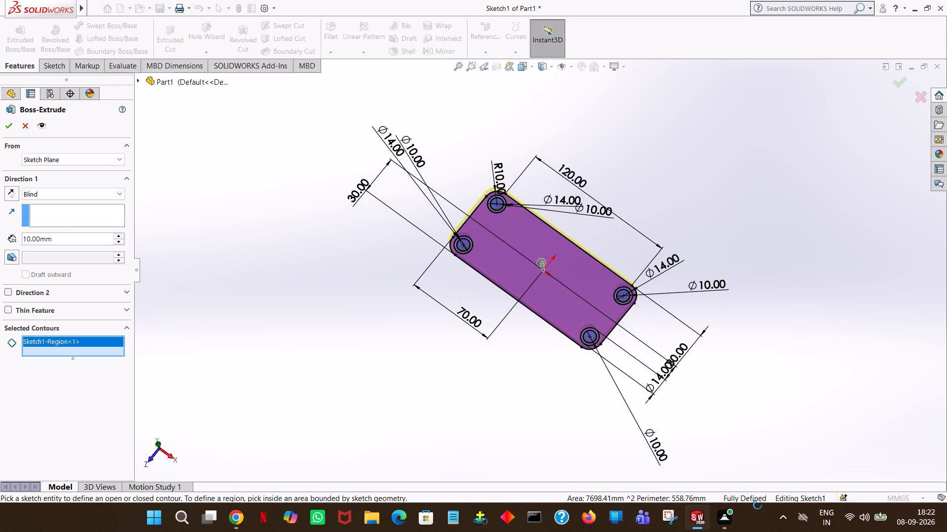
{"action": "middle_click_drag", "start_coordinate": [758, 505], "coordinate": [759, 516]}
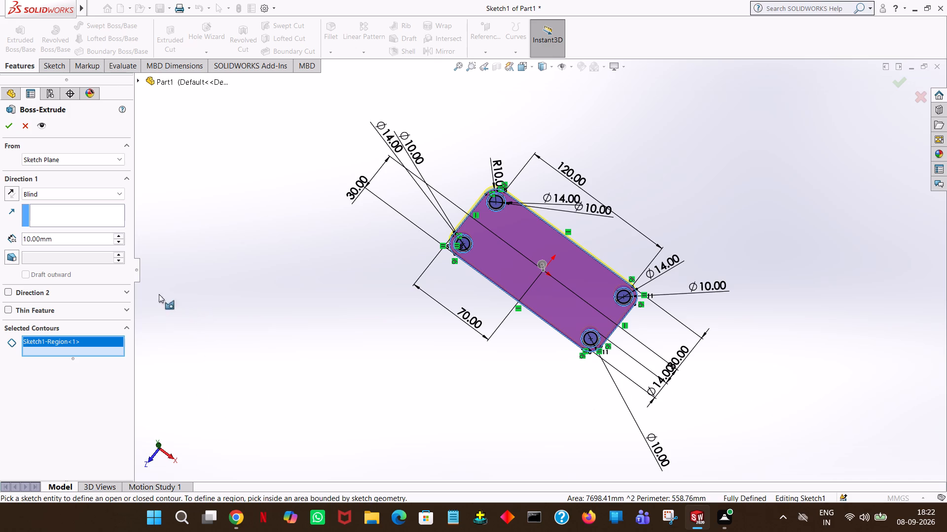
{"action": "left_click", "coordinate": [100, 237]}
{"action": "left_click_drag", "start_coordinate": [100, 237], "coordinate": [99, 237]}
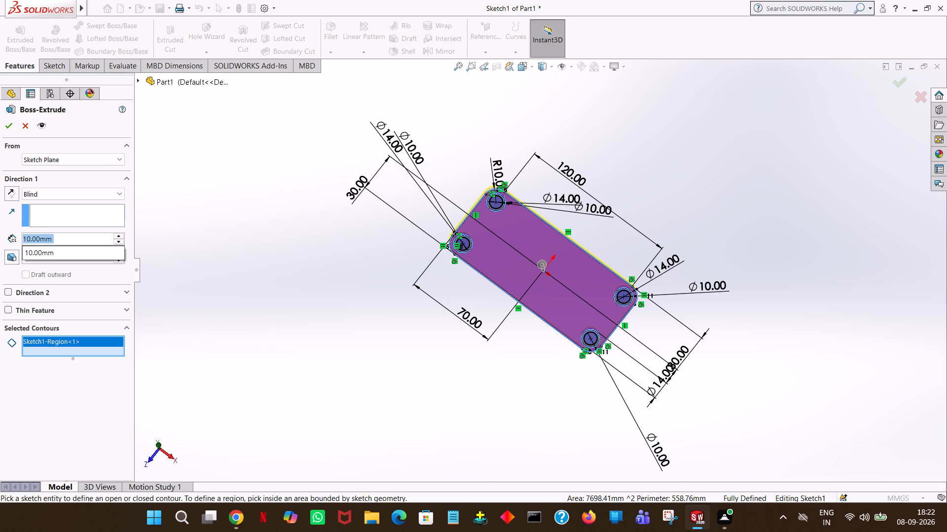
{"action": "left_click_drag", "start_coordinate": [99, 237], "coordinate": [93, 237]}
{"action": "key", "text": "1"}
{"action": "key", "text": "5"}
{"action": "key", "text": "Return"}
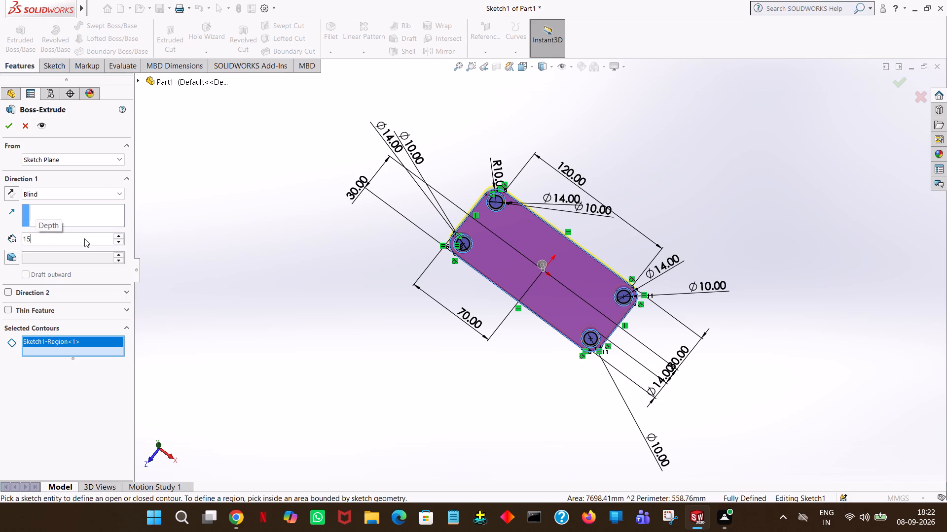
{"action": "left_click", "coordinate": [14, 130]}
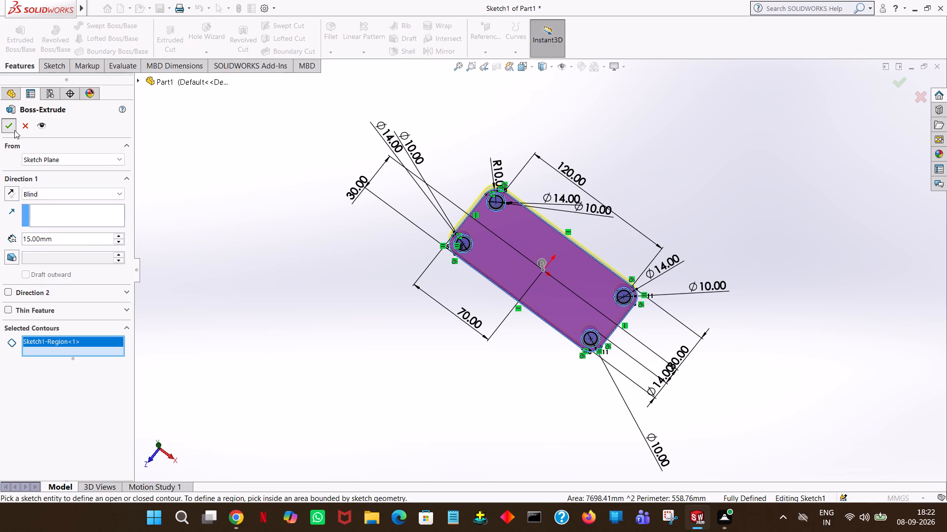
{"action": "left_click", "coordinate": [773, 162]}
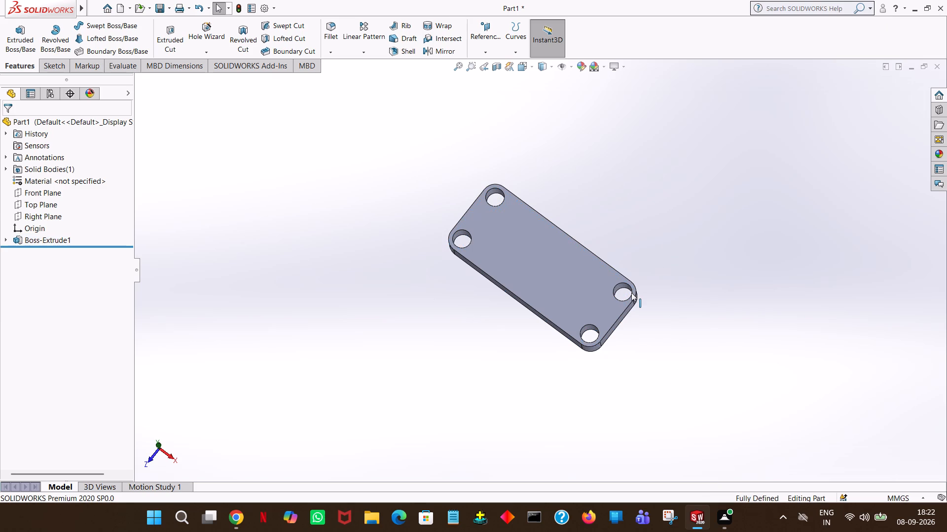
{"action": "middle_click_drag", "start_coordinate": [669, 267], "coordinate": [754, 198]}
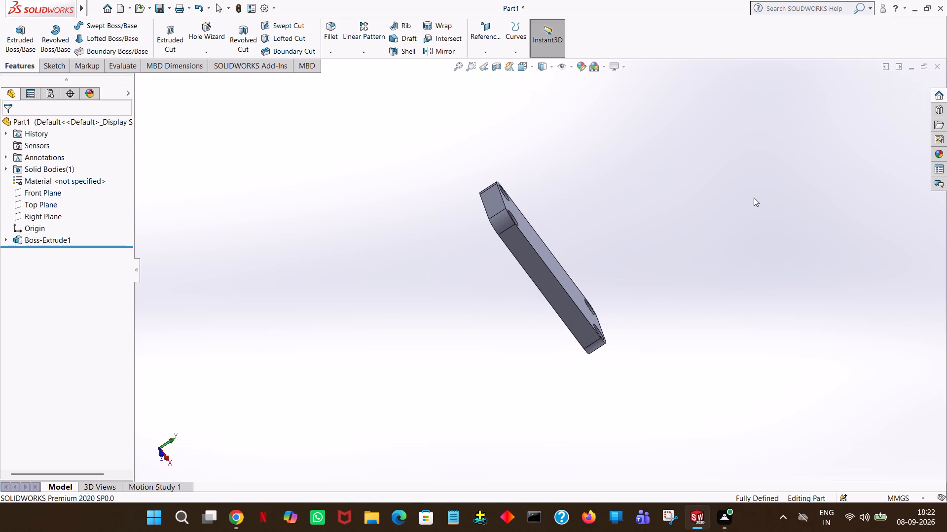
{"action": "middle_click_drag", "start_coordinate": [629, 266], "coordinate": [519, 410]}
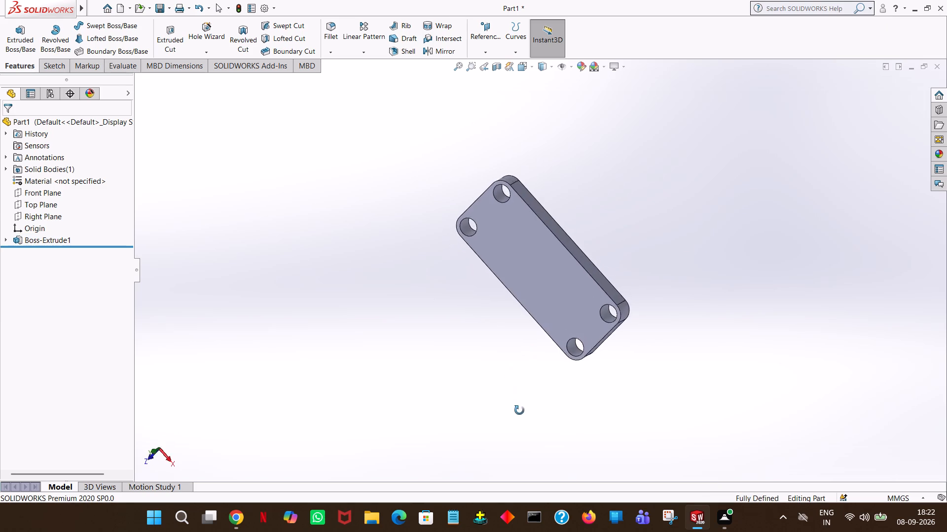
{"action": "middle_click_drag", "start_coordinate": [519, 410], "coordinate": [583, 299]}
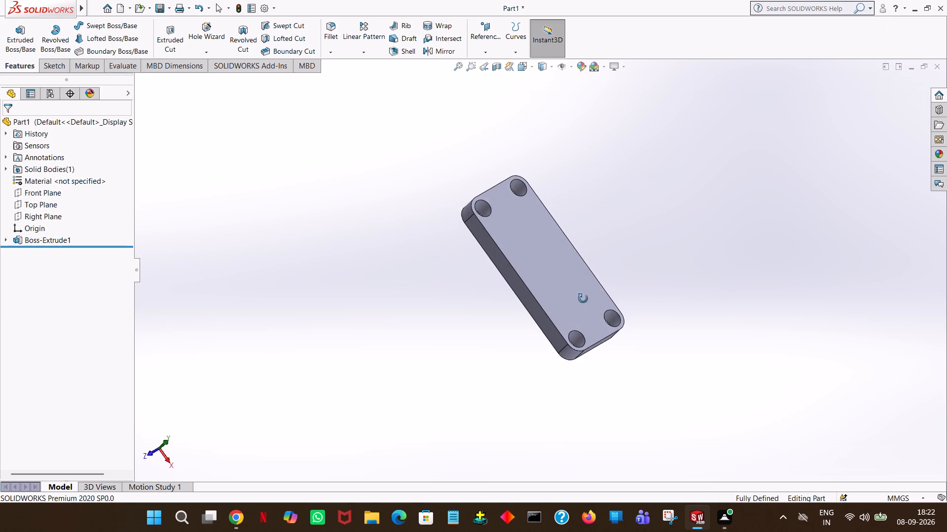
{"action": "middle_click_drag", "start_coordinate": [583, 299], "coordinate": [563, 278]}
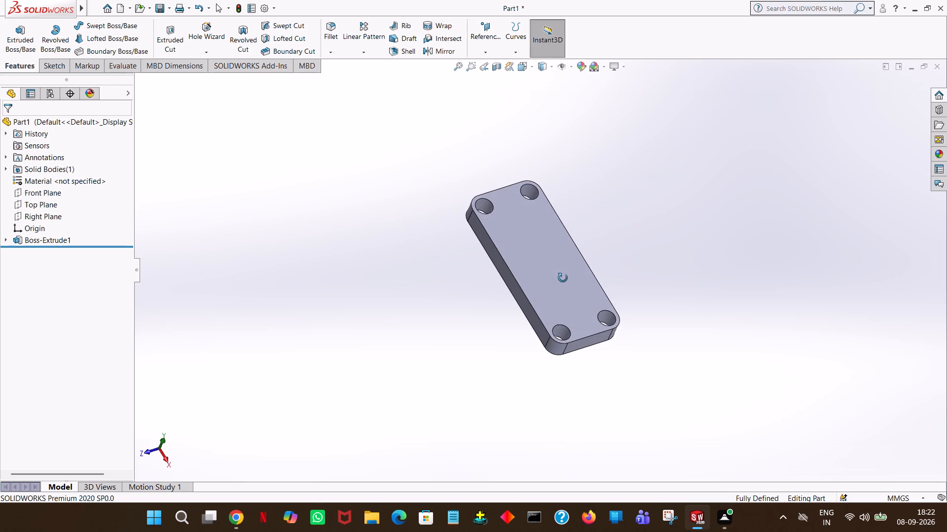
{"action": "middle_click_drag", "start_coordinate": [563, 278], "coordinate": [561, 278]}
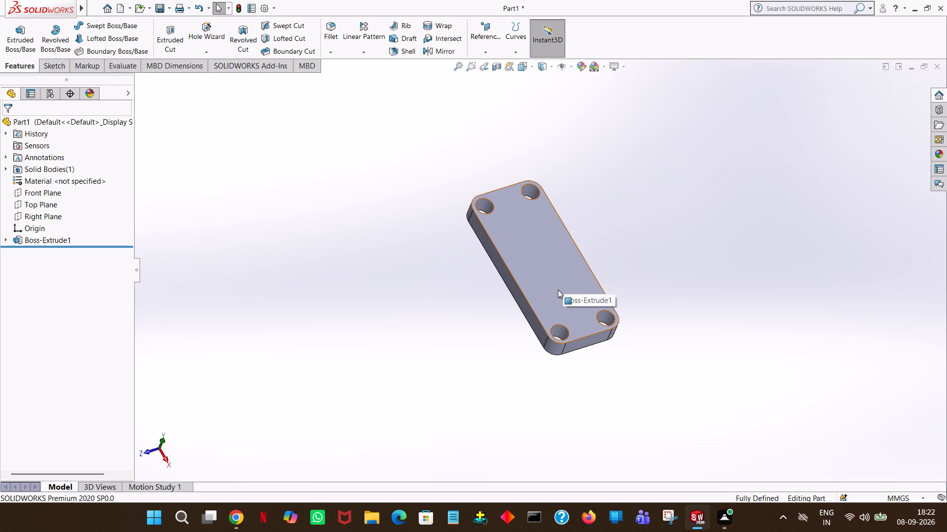
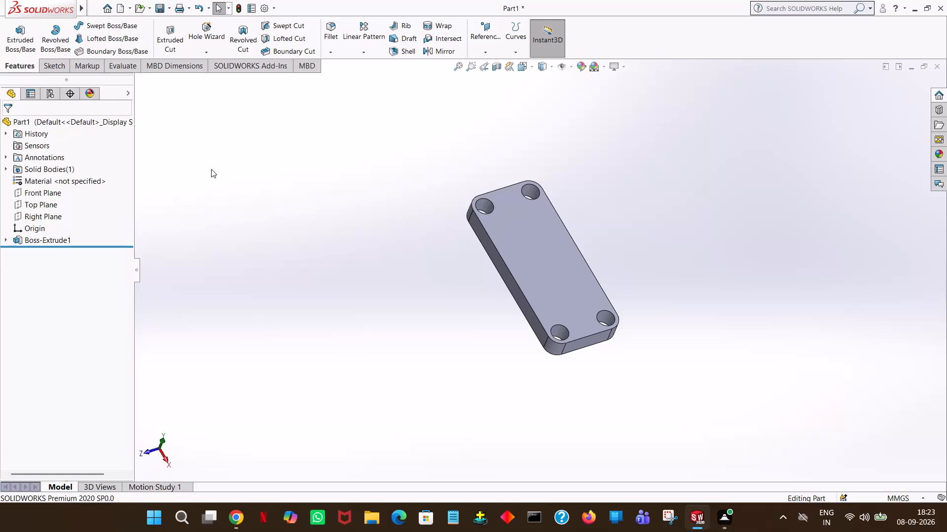
Sketch a circle of radius 20 mm centred on the origin on the plate's top face.
{"action": "left_click", "coordinate": [17, 32]}
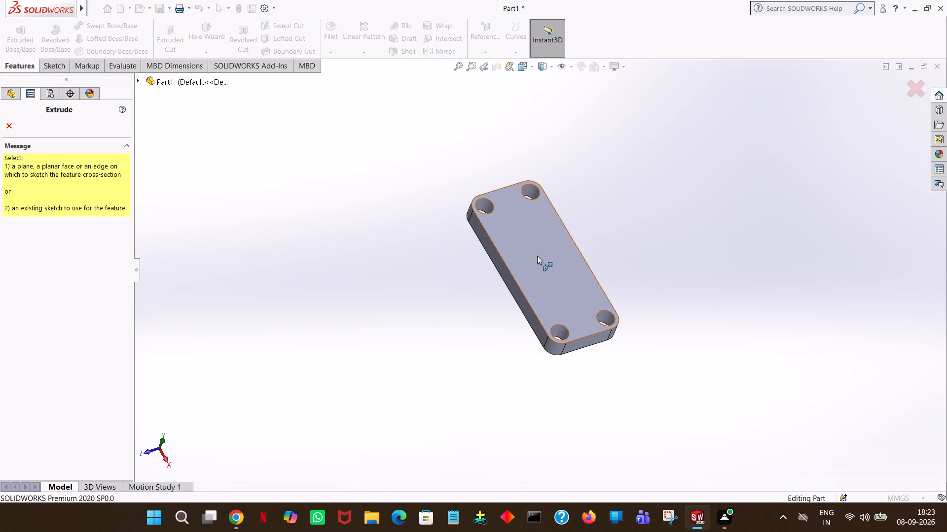
{"action": "left_click", "coordinate": [539, 256]}
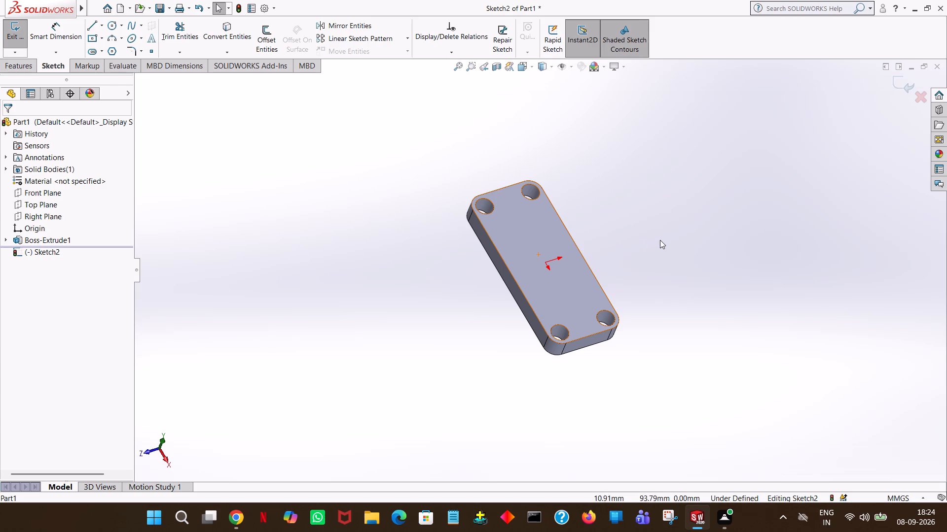
{"action": "left_click", "coordinate": [111, 22]}
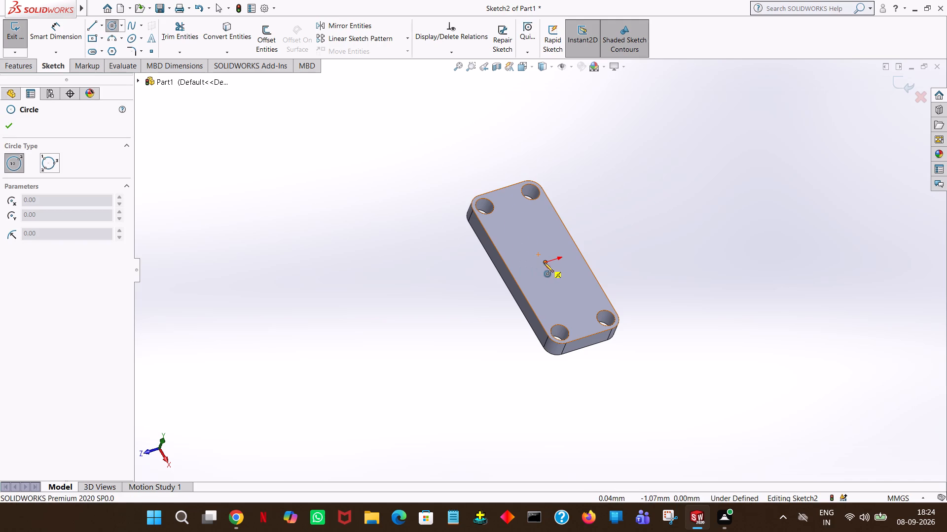
{"action": "left_click", "coordinate": [544, 263]}
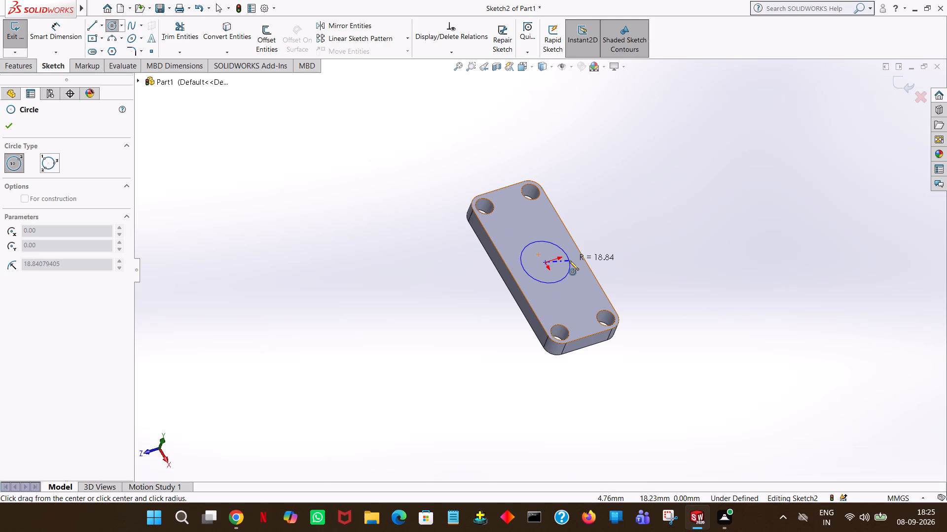
{"action": "left_click", "coordinate": [569, 261]}
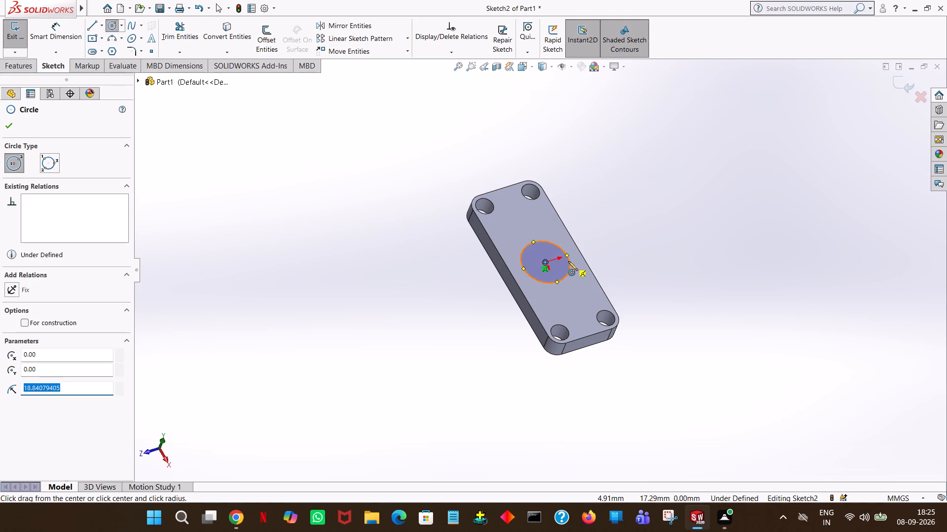
{"action": "type", "text": "20"}
{"action": "key", "text": "Return"}
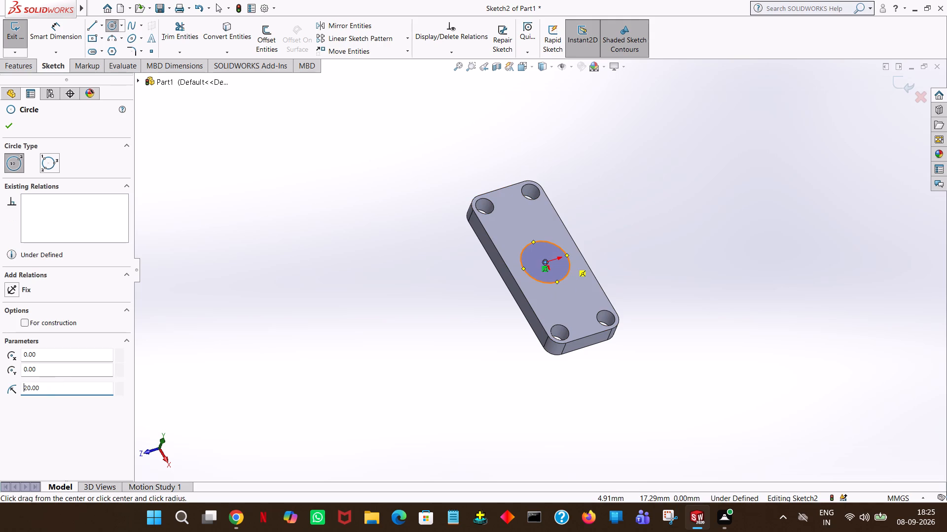
{"action": "left_click", "coordinate": [6, 130]}
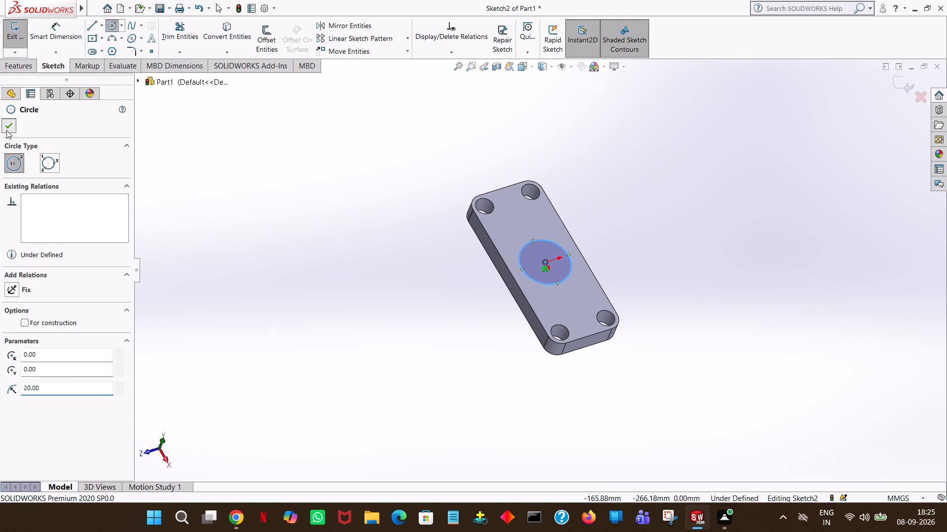
Extrude the circle upward from the plate as a merged boss with a blind depth of 50 mm.
{"action": "middle_click_drag", "start_coordinate": [813, 306], "coordinate": [799, 191]}
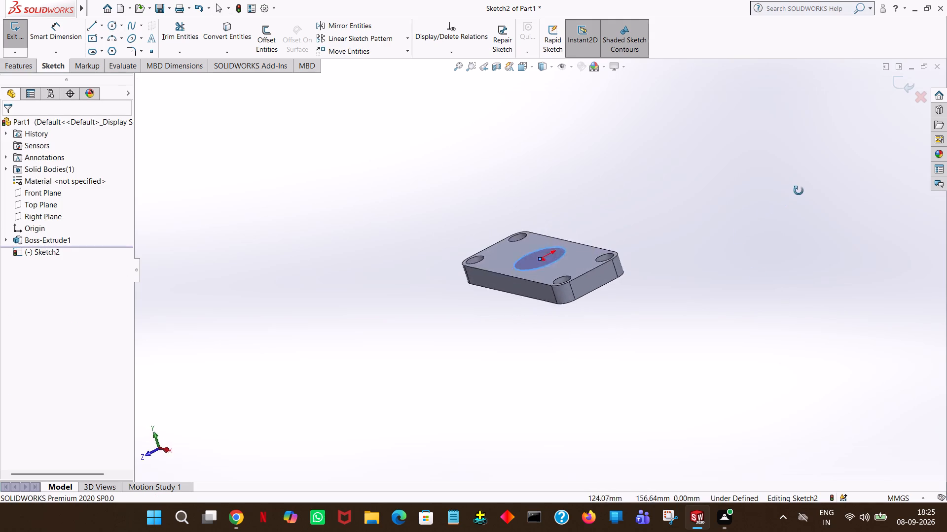
{"action": "middle_click_drag", "start_coordinate": [799, 191], "coordinate": [848, 158]}
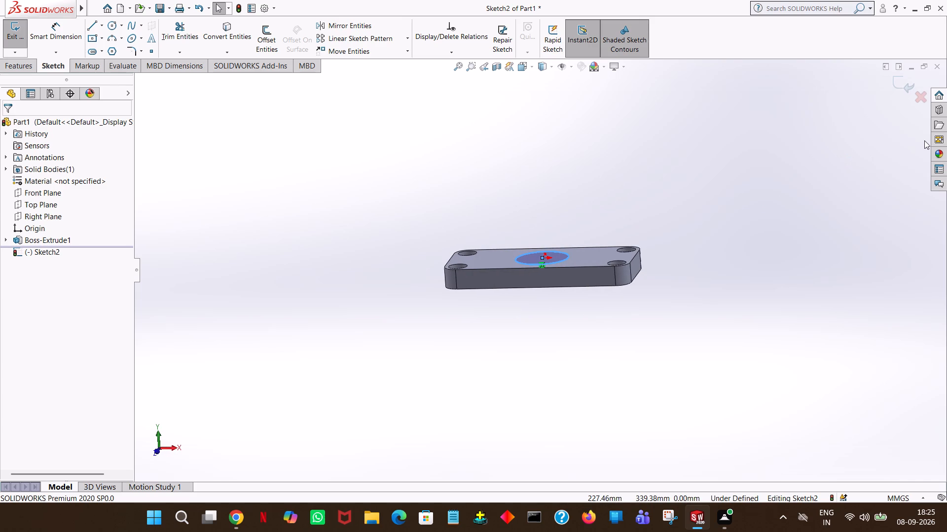
{"action": "left_click", "coordinate": [27, 63]}
{"action": "left_click", "coordinate": [18, 31]}
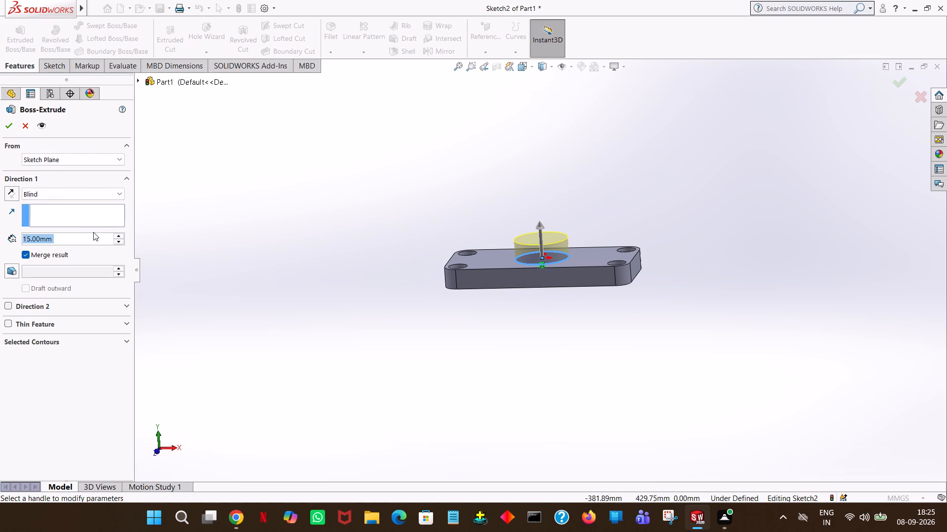
{"action": "type", "text": "50"}
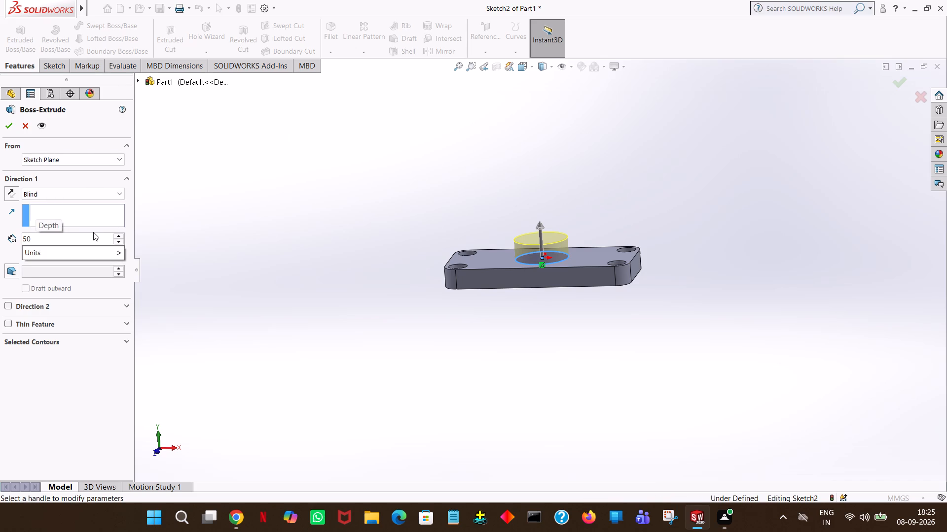
{"action": "left_click", "coordinate": [278, 207]}
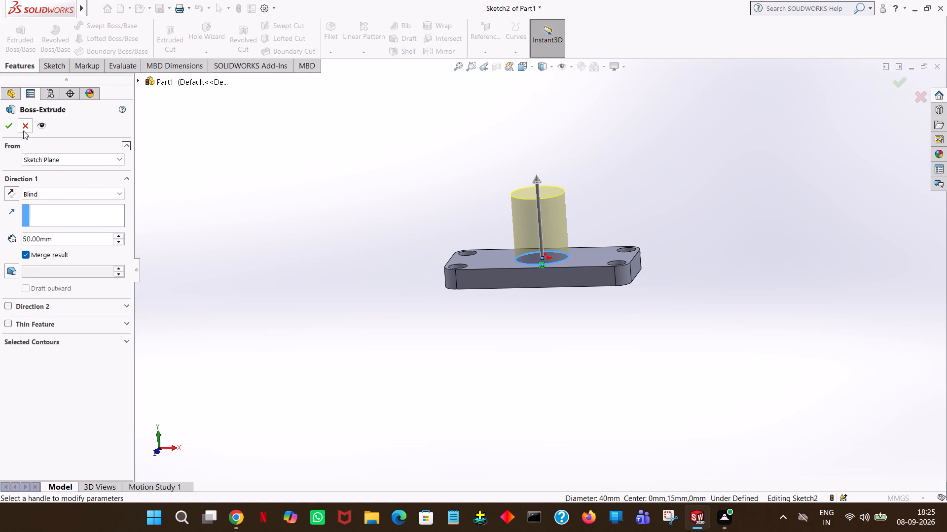
{"action": "left_click", "coordinate": [9, 132]}
{"action": "left_click", "coordinate": [659, 164]}
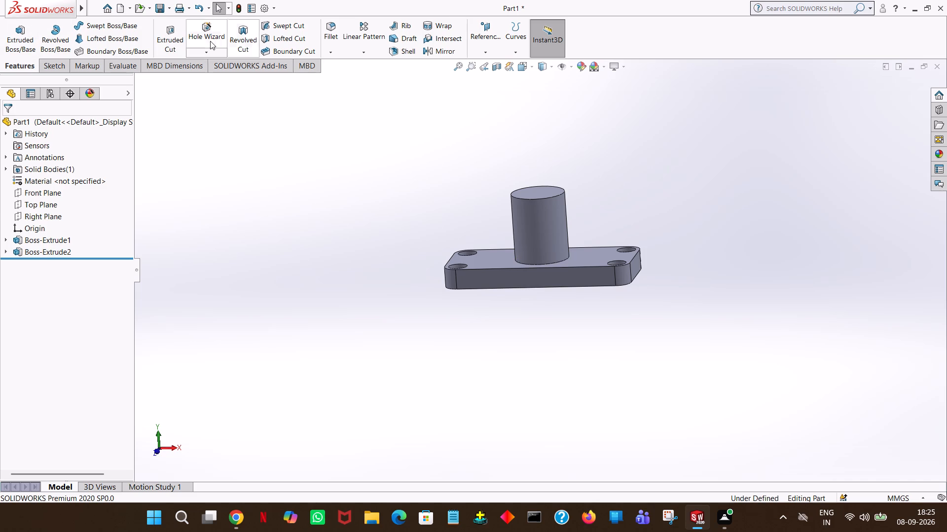
Start an Extruded Cut sketch on the cylinder's top face and draw a concentric circle of radius 10 mm.
{"action": "left_click", "coordinate": [168, 36]}
{"action": "left_click", "coordinate": [538, 193]}
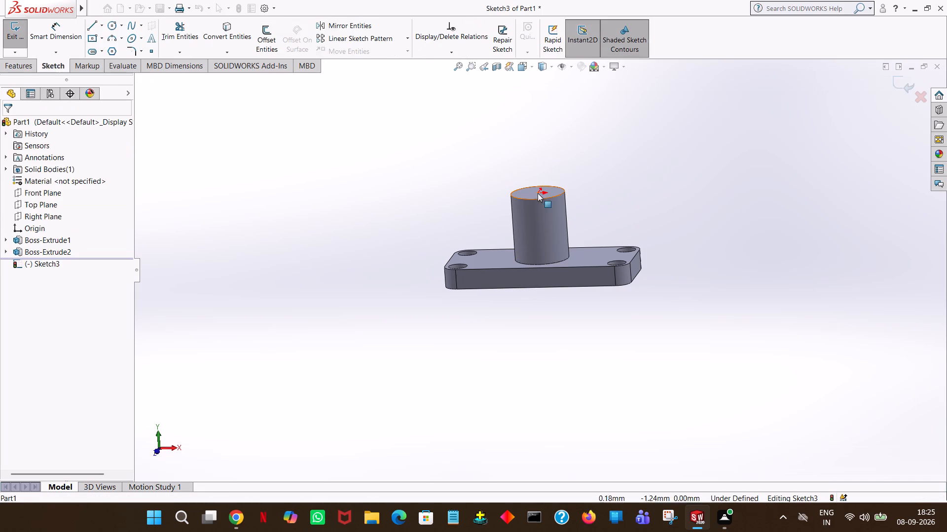
{"action": "left_click", "coordinate": [113, 29]}
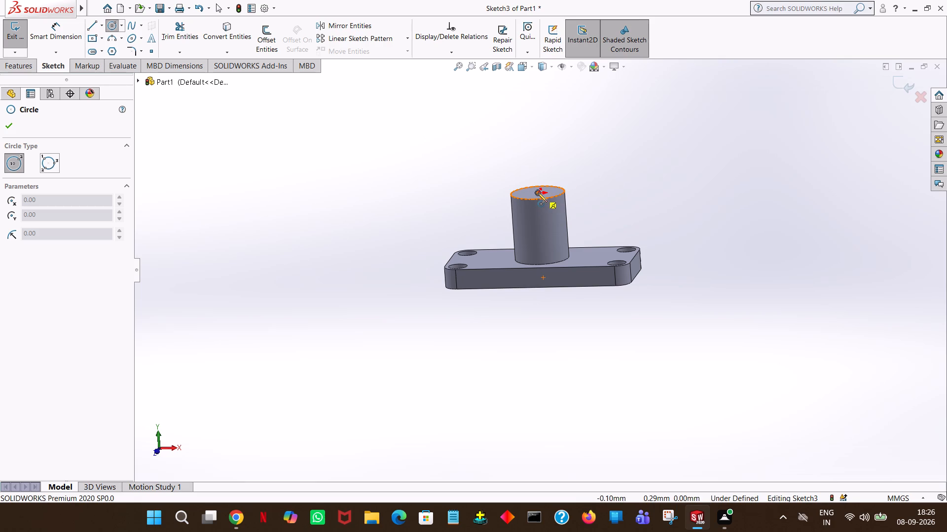
{"action": "middle_click_drag", "start_coordinate": [537, 193], "coordinate": [537, 358]}
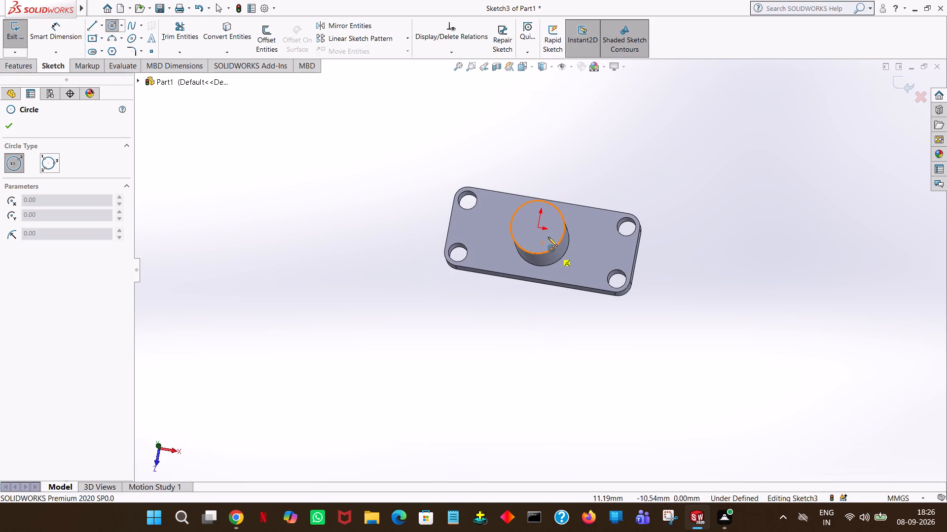
{"action": "left_click", "coordinate": [538, 227]}
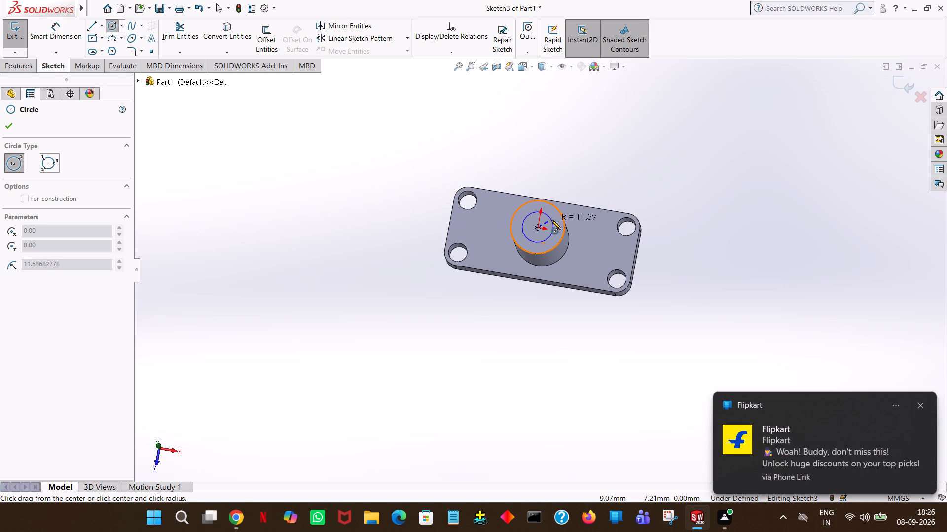
{"action": "left_click", "coordinate": [551, 220]}
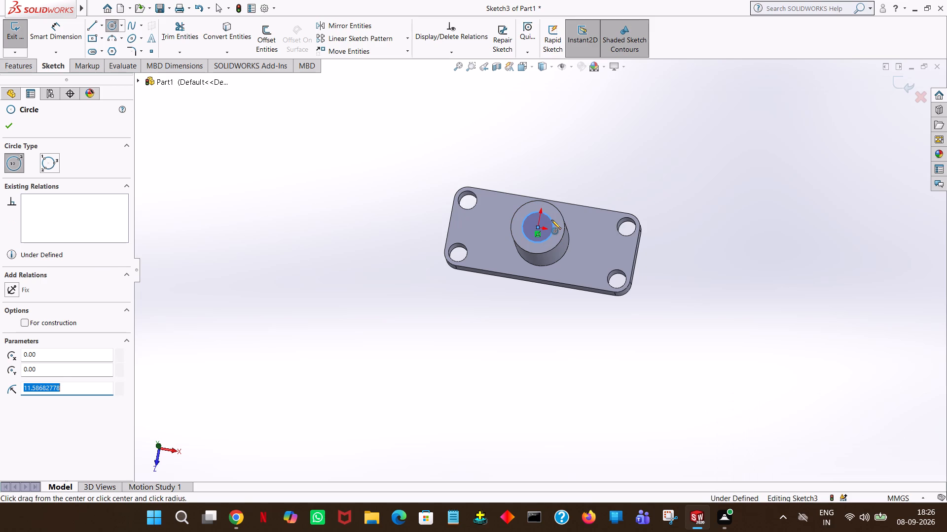
{"action": "type", "text": "10"}
{"action": "key", "text": "Return"}
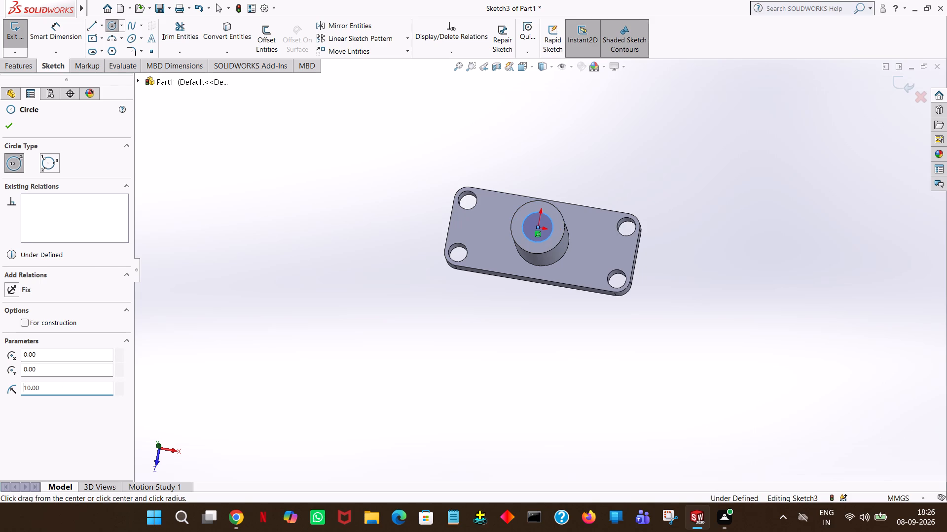
{"action": "left_click", "coordinate": [3, 124]}
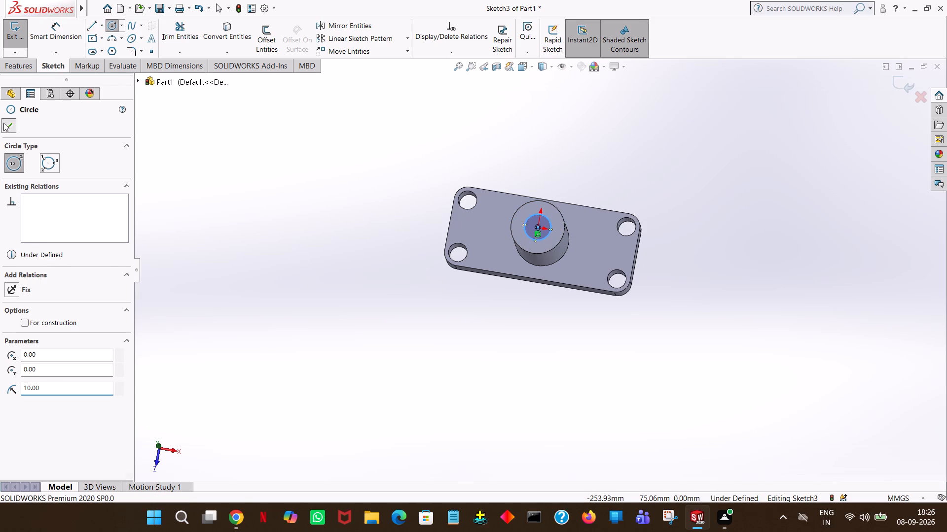
{"action": "left_click", "coordinate": [722, 180]}
Cut the circle down through the cylinder and the plate with a blind depth of 243 mm.
{"action": "middle_click_drag", "start_coordinate": [722, 180], "coordinate": [774, 113]}
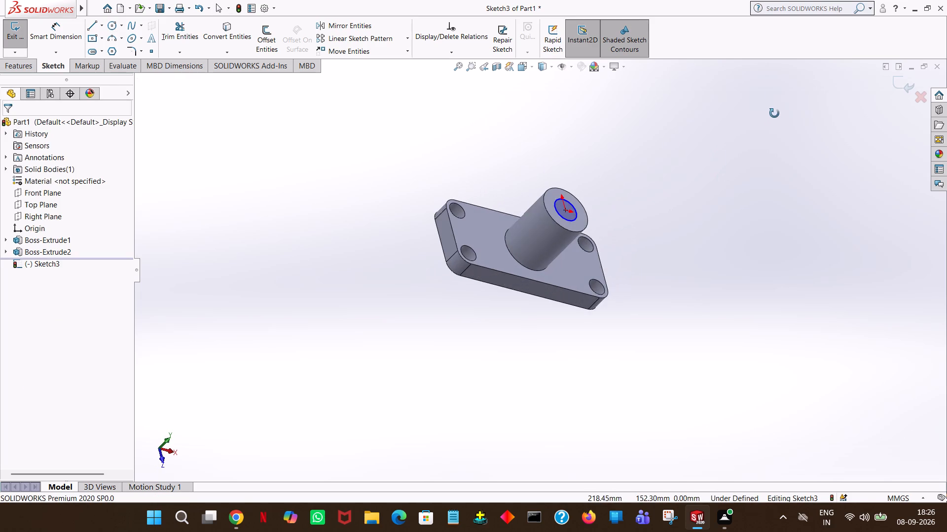
{"action": "middle_click_drag", "start_coordinate": [774, 113], "coordinate": [764, 60]}
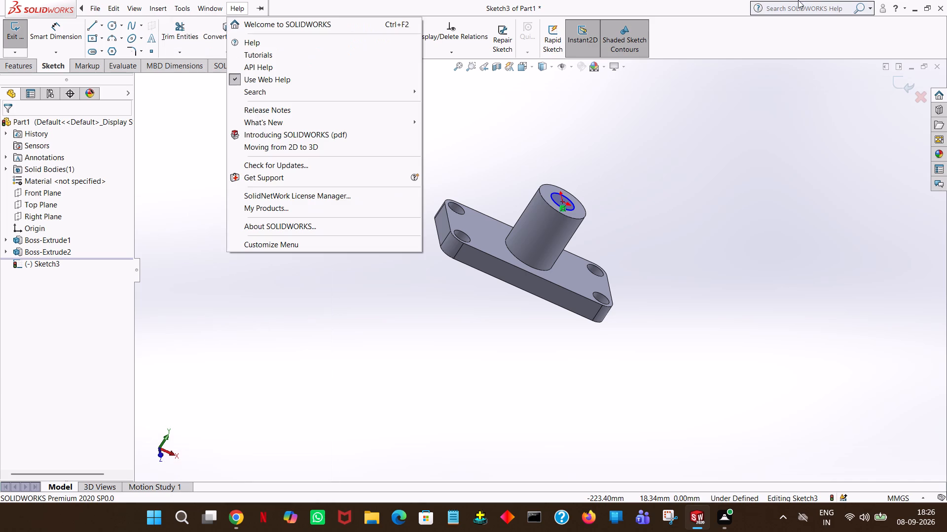
{"action": "left_click", "coordinate": [32, 67]}
{"action": "left_click", "coordinate": [169, 32]}
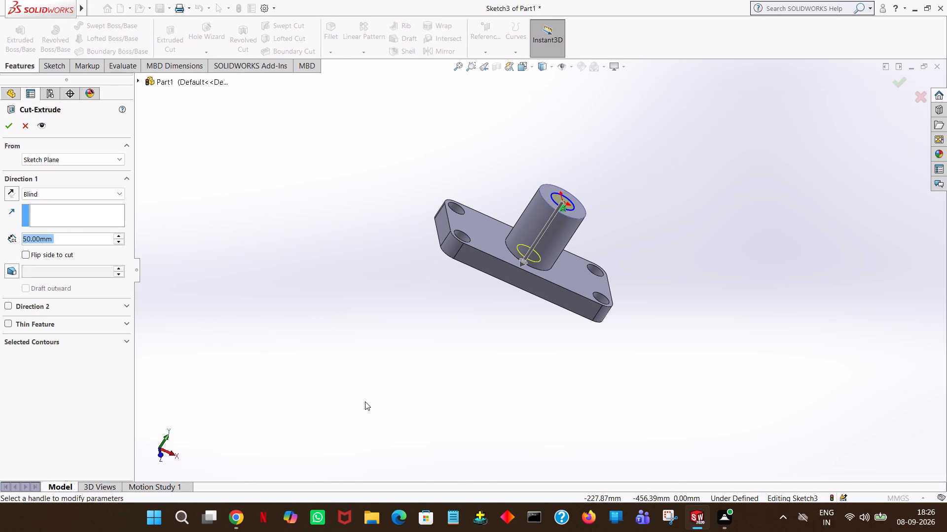
{"action": "middle_click_drag", "start_coordinate": [365, 401], "coordinate": [560, 261]}
{"action": "middle_click", "coordinate": [560, 261]}
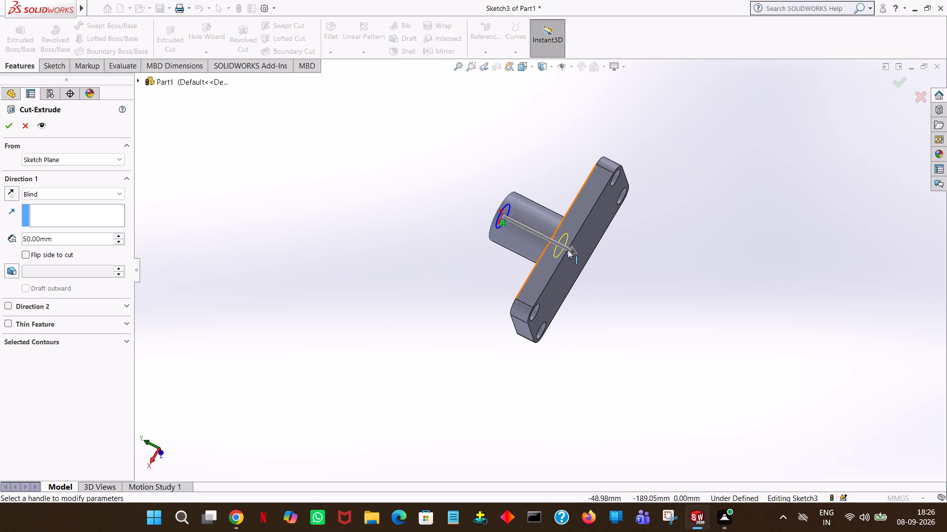
{"action": "left_click_drag", "start_coordinate": [572, 251], "coordinate": [807, 320]}
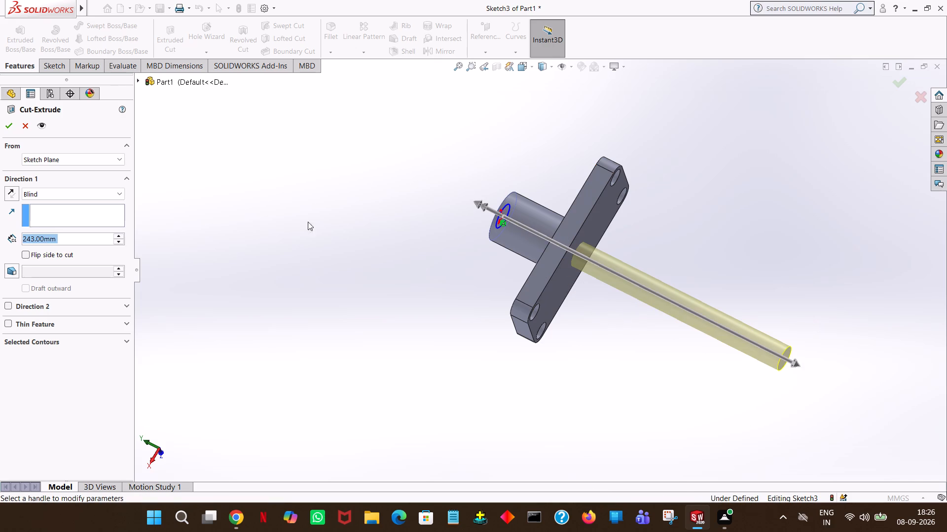
{"action": "left_click", "coordinate": [2, 126]}
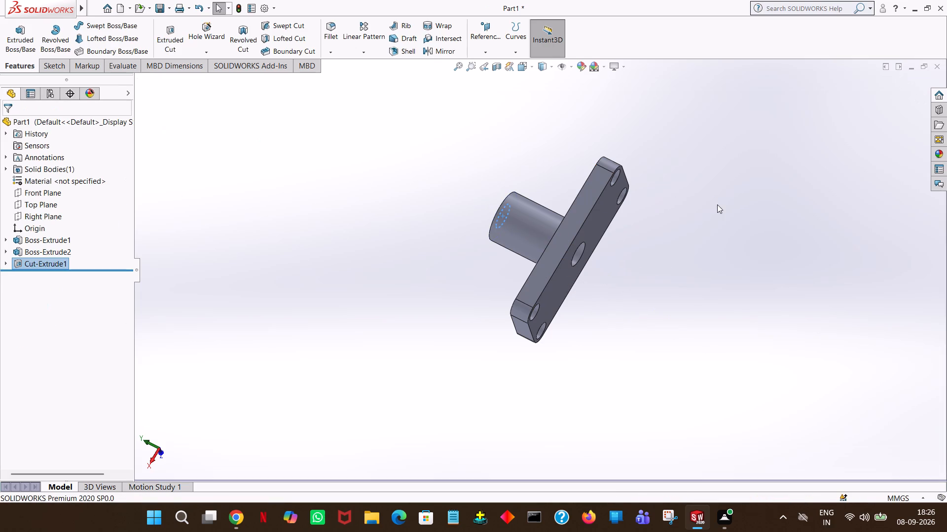
{"action": "left_click", "coordinate": [717, 204]}
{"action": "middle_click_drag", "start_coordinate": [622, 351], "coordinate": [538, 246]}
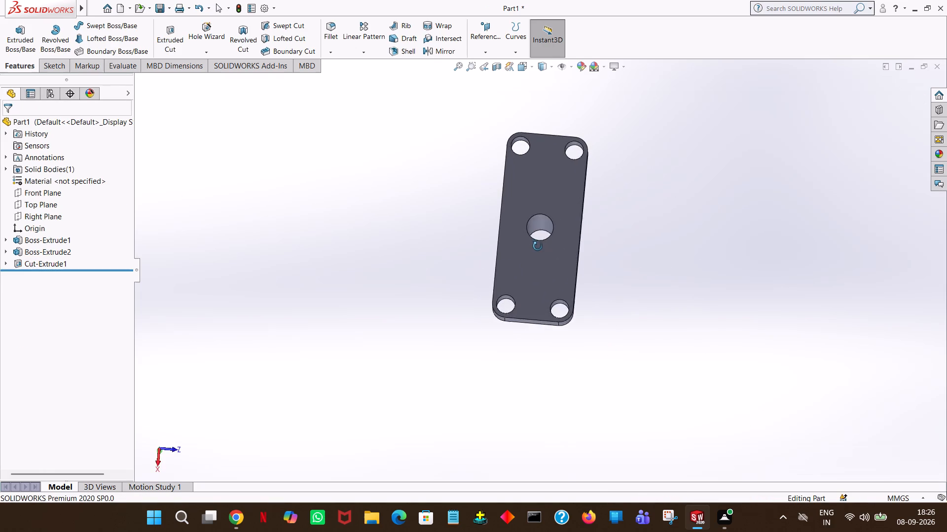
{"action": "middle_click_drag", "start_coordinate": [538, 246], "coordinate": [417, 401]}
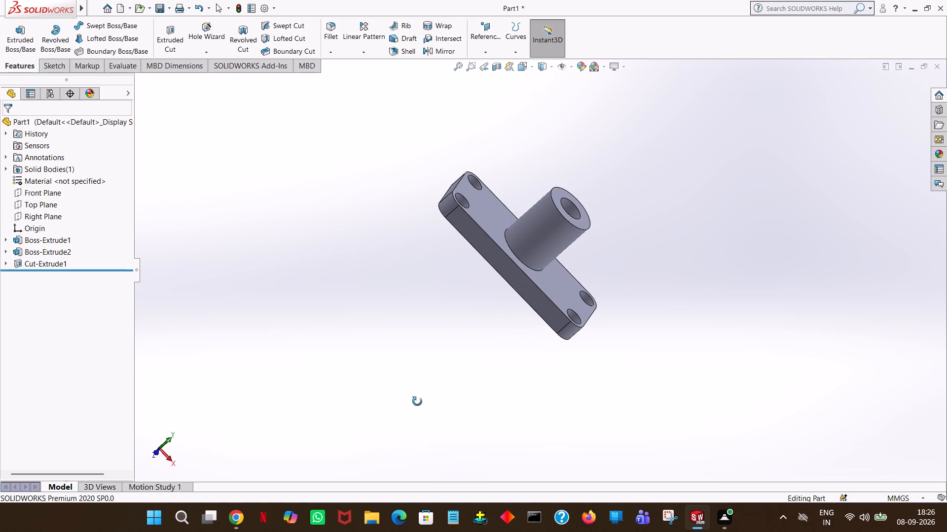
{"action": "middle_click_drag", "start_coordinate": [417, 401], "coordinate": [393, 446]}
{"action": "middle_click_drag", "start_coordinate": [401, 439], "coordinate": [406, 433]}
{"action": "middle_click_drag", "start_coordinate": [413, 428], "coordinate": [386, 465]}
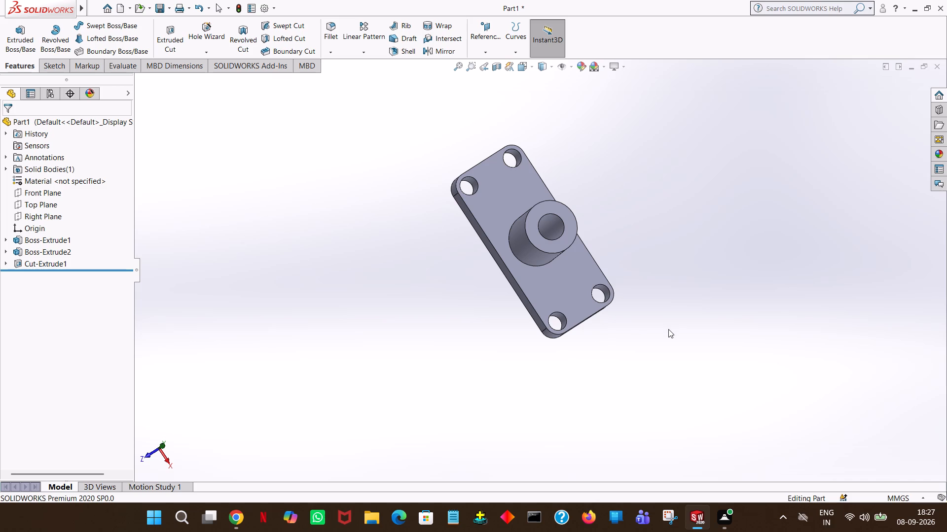
Start a sketch on the Front Plane and draw a 30 mm horizontal line along the plate's top edge from the boss's base corner.
{"action": "key", "text": "ctrl+7"}
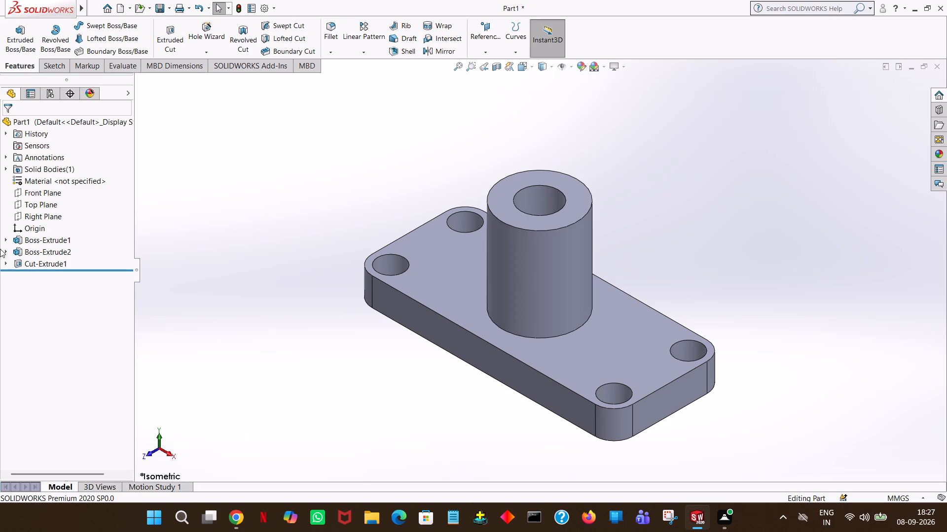
{"action": "left_click", "coordinate": [48, 195]}
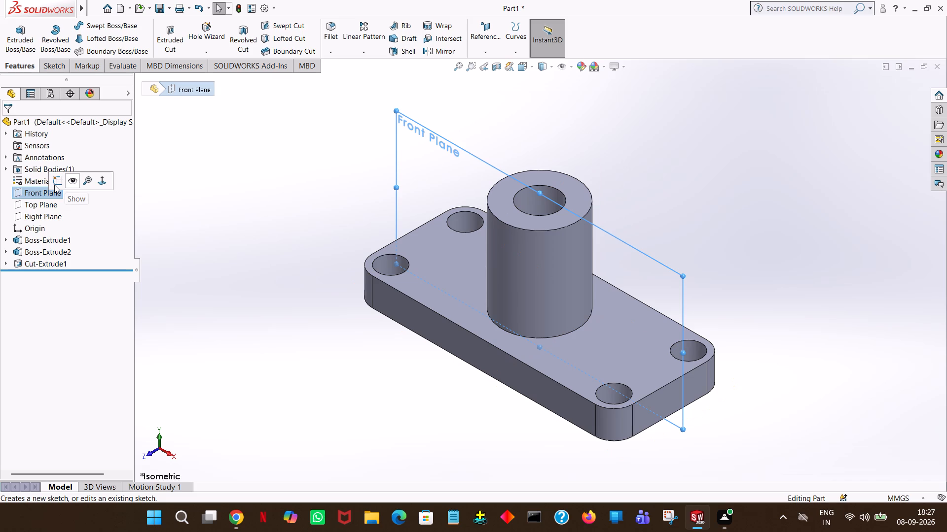
{"action": "left_click", "coordinate": [54, 185]}
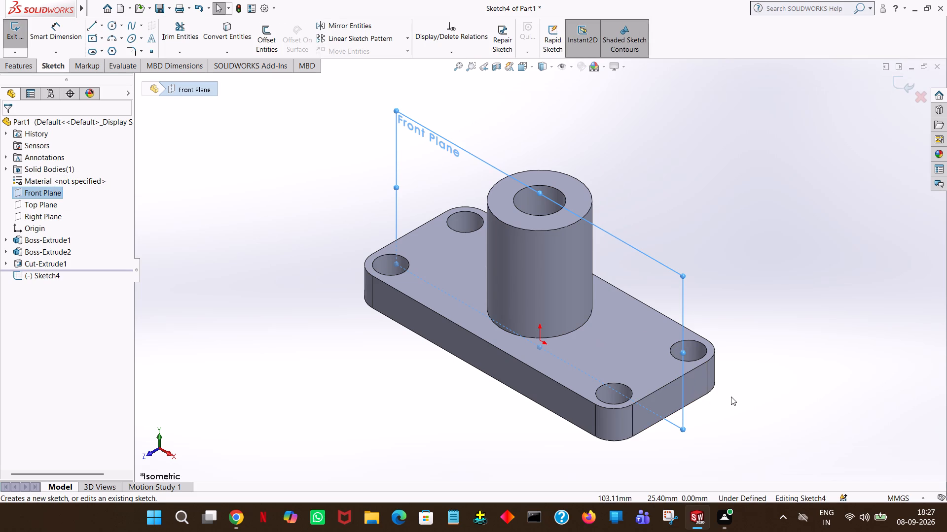
{"action": "key", "text": "space"}
{"action": "left_click", "coordinate": [124, 76]}
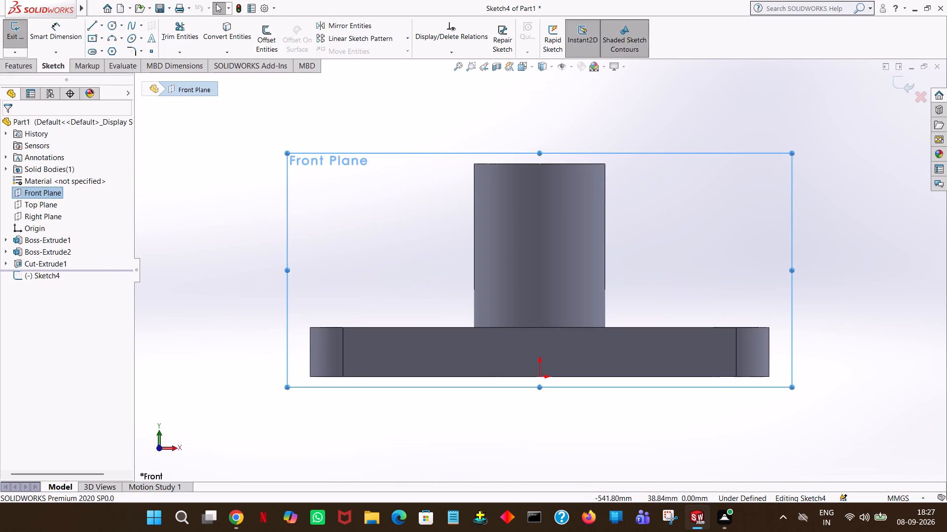
{"action": "left_click", "coordinate": [94, 23]}
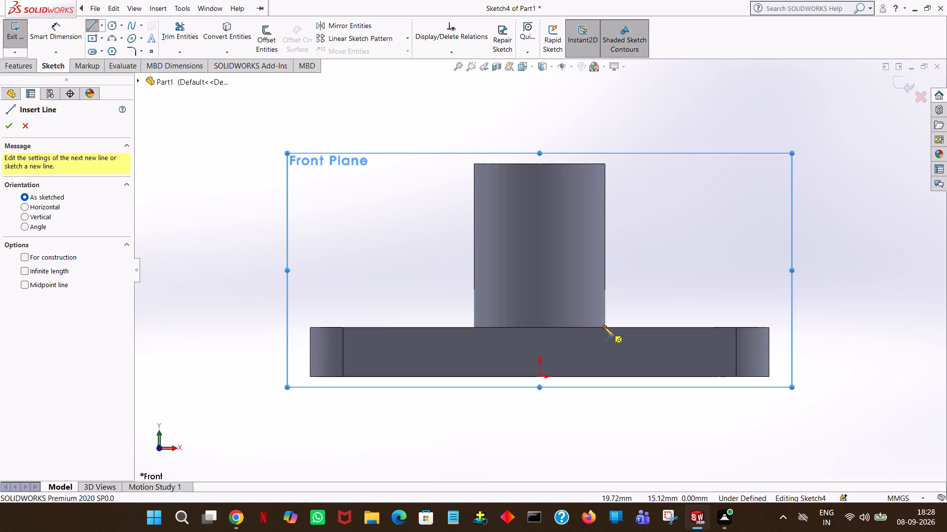
{"action": "left_click", "coordinate": [604, 327]}
{"action": "left_click", "coordinate": [714, 328]}
{"action": "type", "text": "30"}
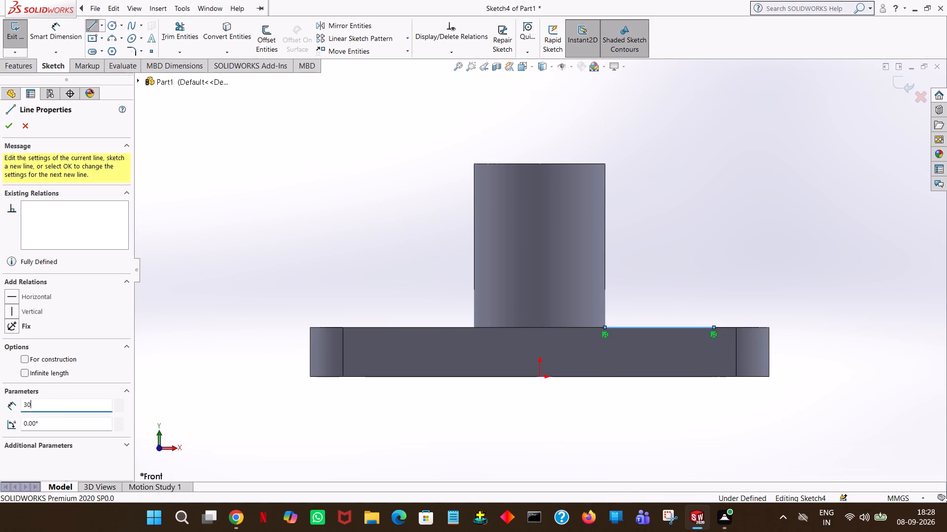
{"action": "key", "text": "Return"}
{"action": "right_click", "coordinate": [714, 328]}
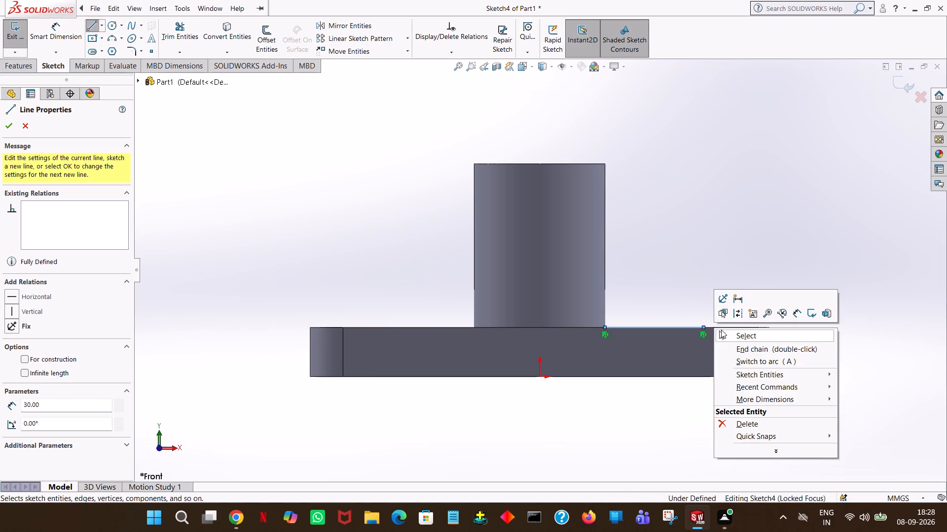
{"action": "left_click", "coordinate": [725, 331]}
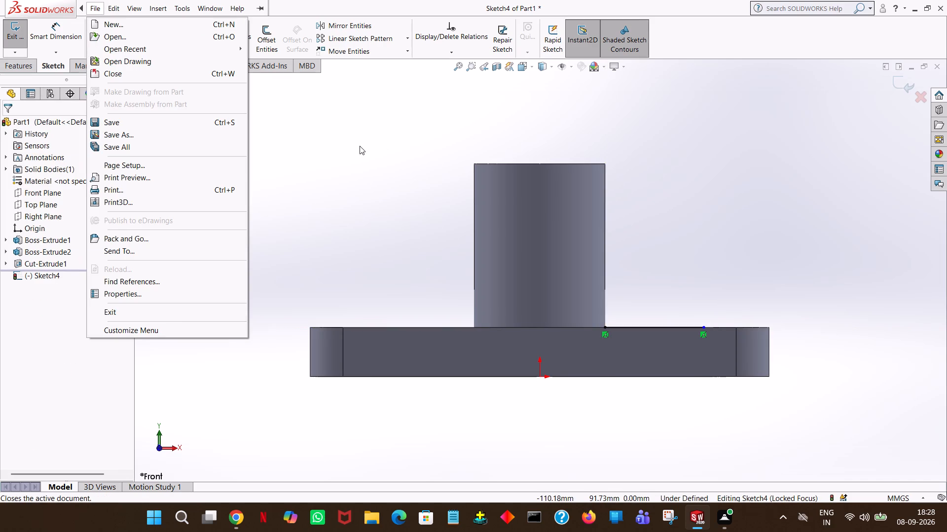
{"action": "left_click", "coordinate": [359, 146]}
Draw a vertical line up the boss's side edge from the same base corner and set its length to 35 mm.
{"action": "left_click", "coordinate": [91, 31]}
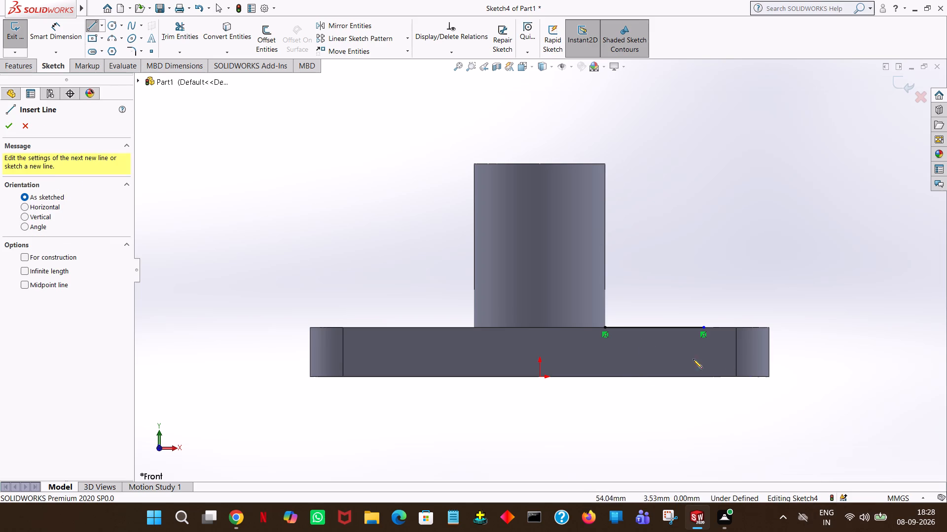
{"action": "left_click", "coordinate": [606, 328]}
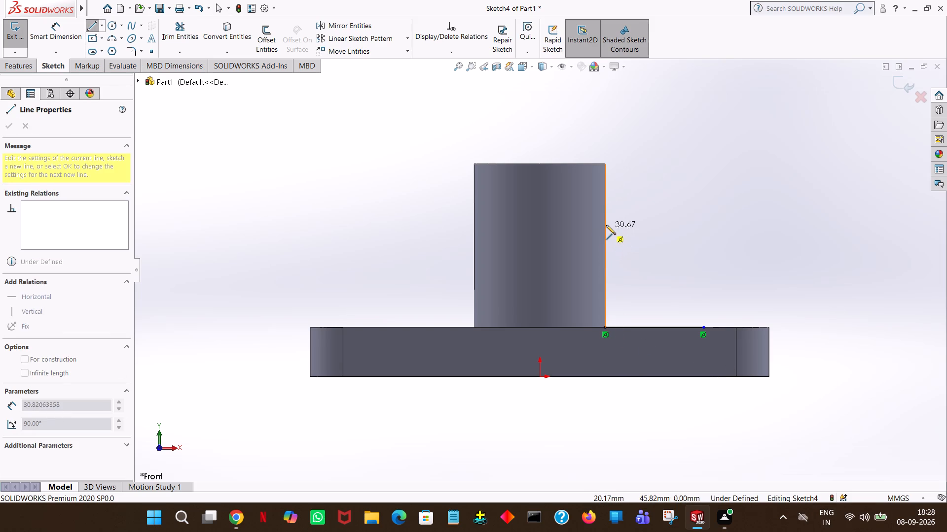
{"action": "left_click", "coordinate": [606, 224]}
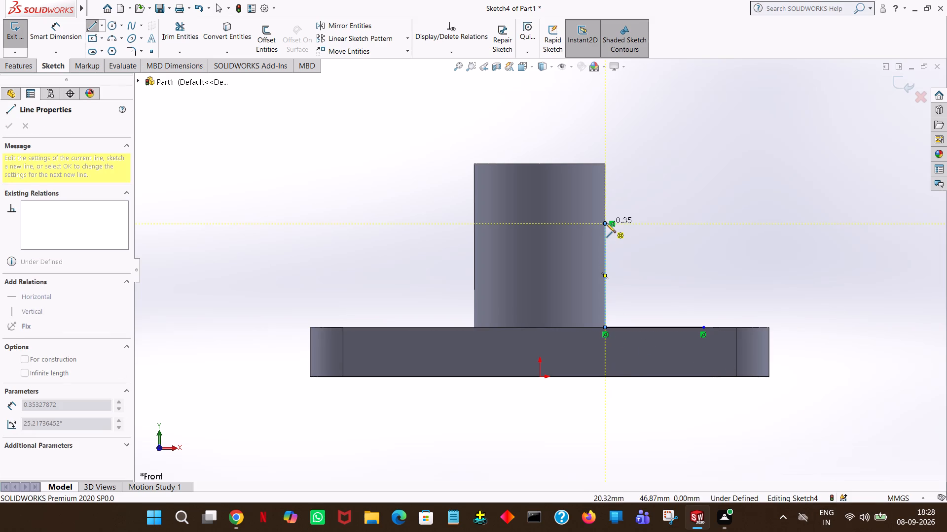
{"action": "type", "text": "35"}
{"action": "key", "text": "Return"}
{"action": "right_click", "coordinate": [606, 223]}
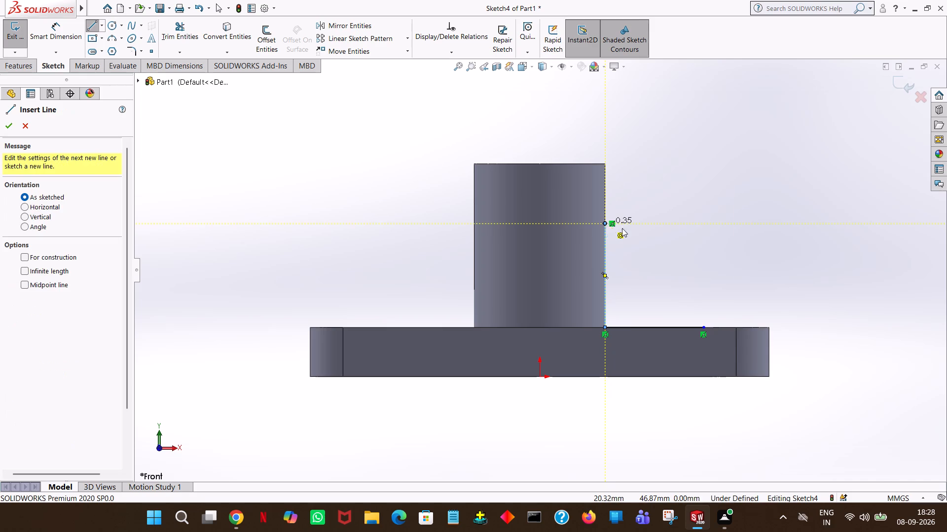
{"action": "left_click", "coordinate": [670, 228]}
{"action": "left_click", "coordinate": [605, 240]}
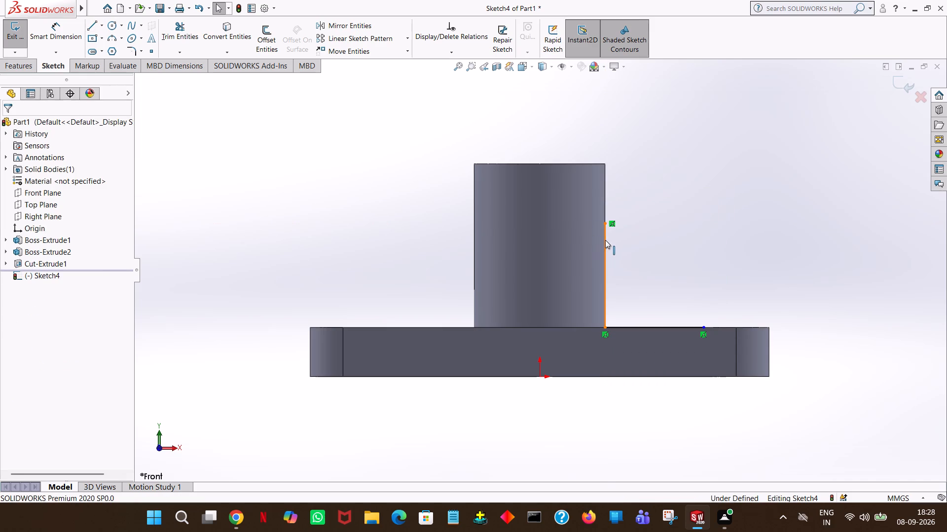
{"action": "type", "text": "35"}
{"action": "key", "text": "Return"}
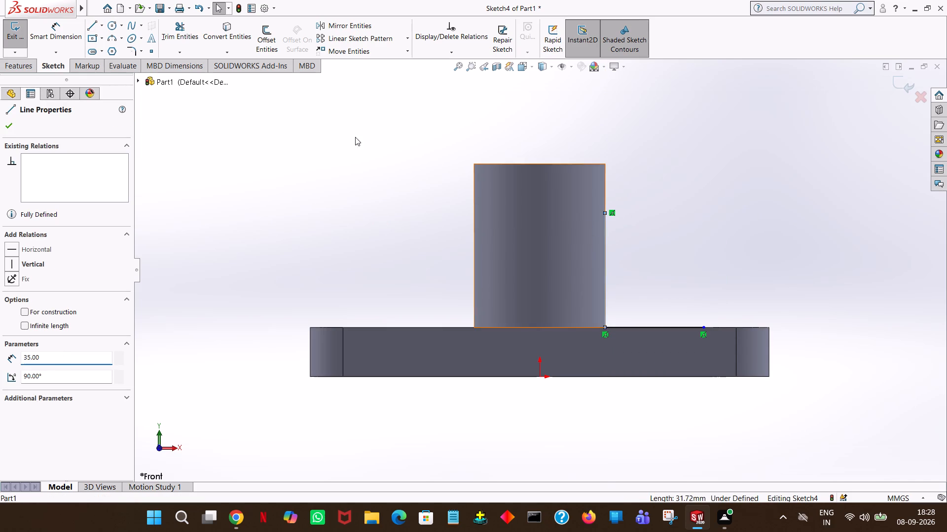
{"action": "left_click", "coordinate": [10, 124]}
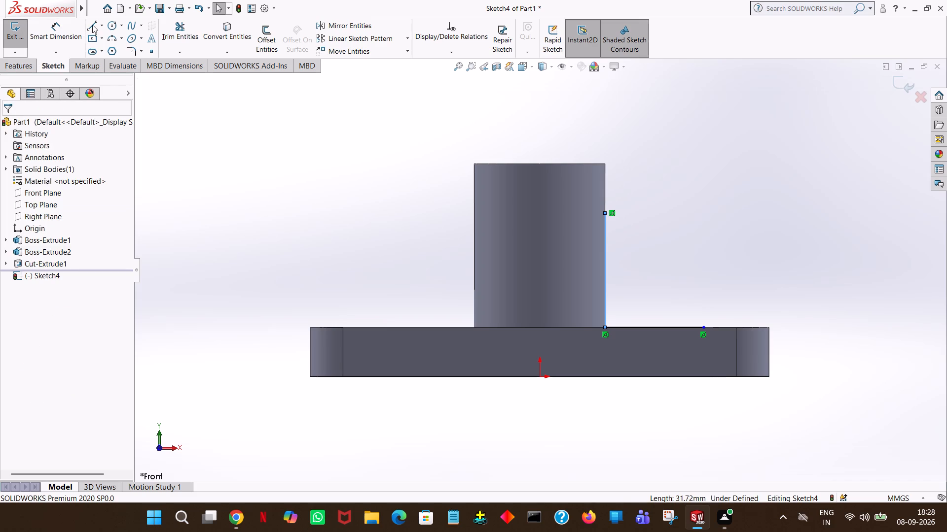
Draw a sloped line joining the upper end of the vertical line to the outer end of the horizontal line.
{"action": "left_click", "coordinate": [92, 25]}
{"action": "left_click", "coordinate": [606, 212]}
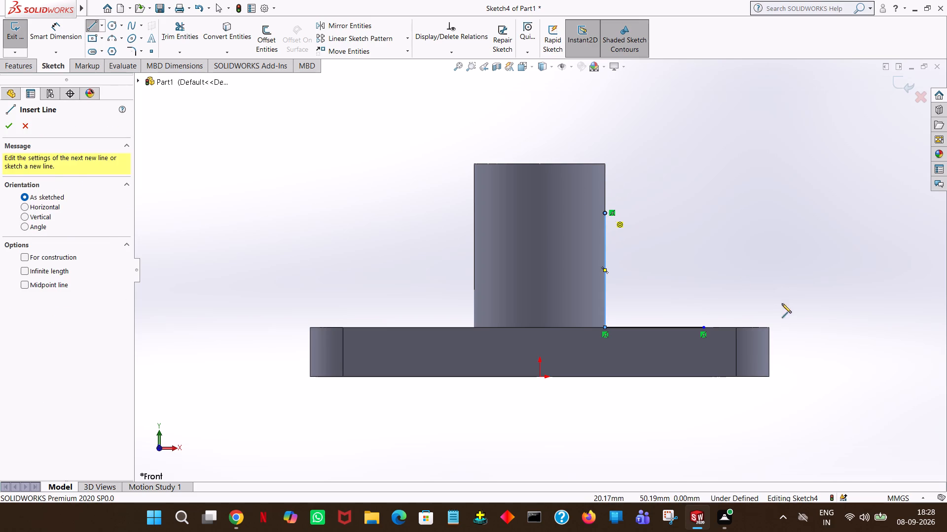
{"action": "left_click", "coordinate": [703, 327]}
{"action": "right_click", "coordinate": [703, 327]}
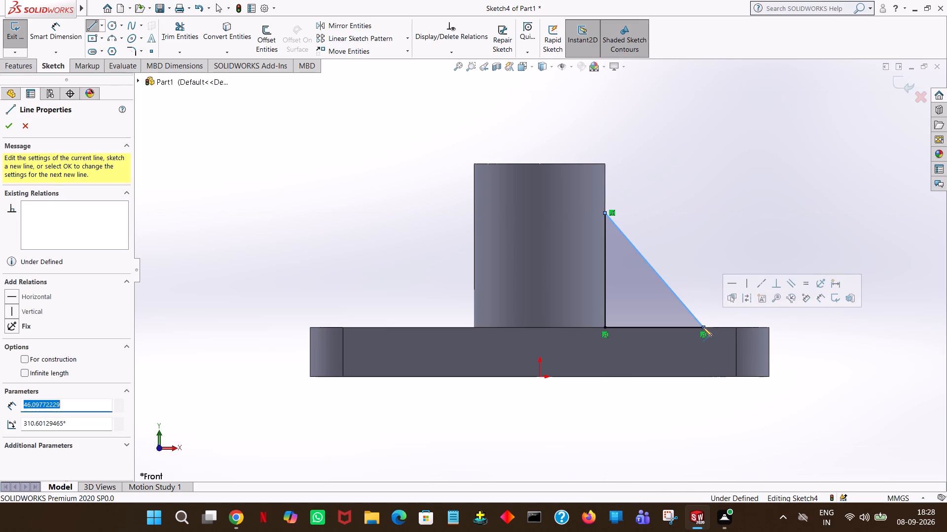
{"action": "left_click", "coordinate": [739, 332]}
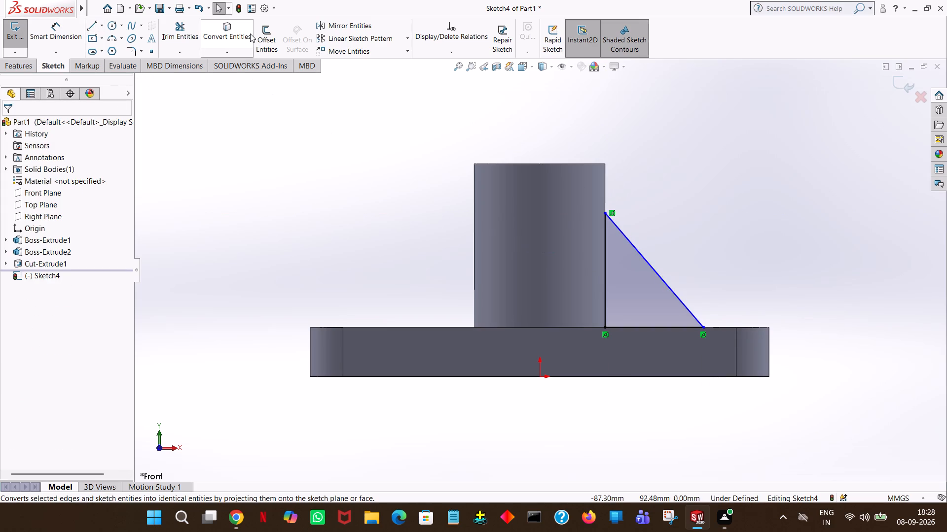
Trim away the triangle's vertical and horizontal lines, keeping only the sloped line in the sketch.
{"action": "left_click", "coordinate": [197, 28]}
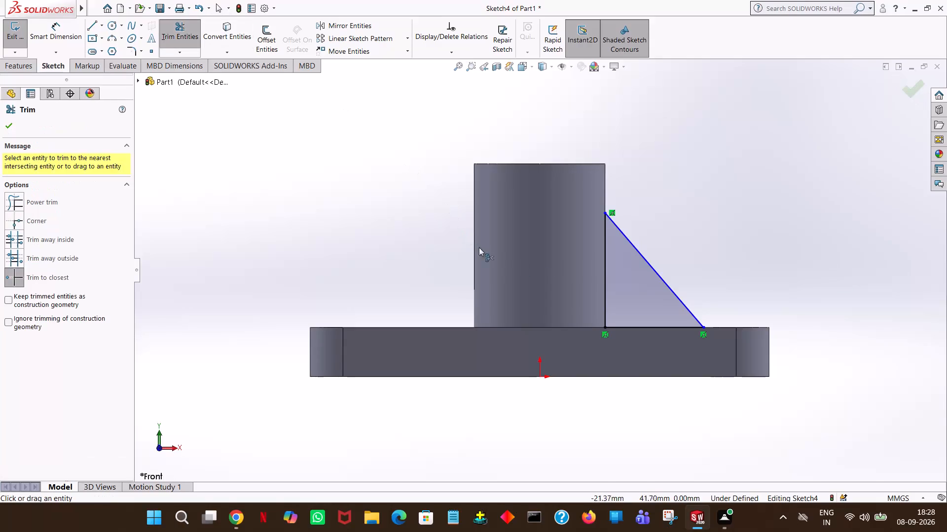
{"action": "left_click", "coordinate": [606, 277]}
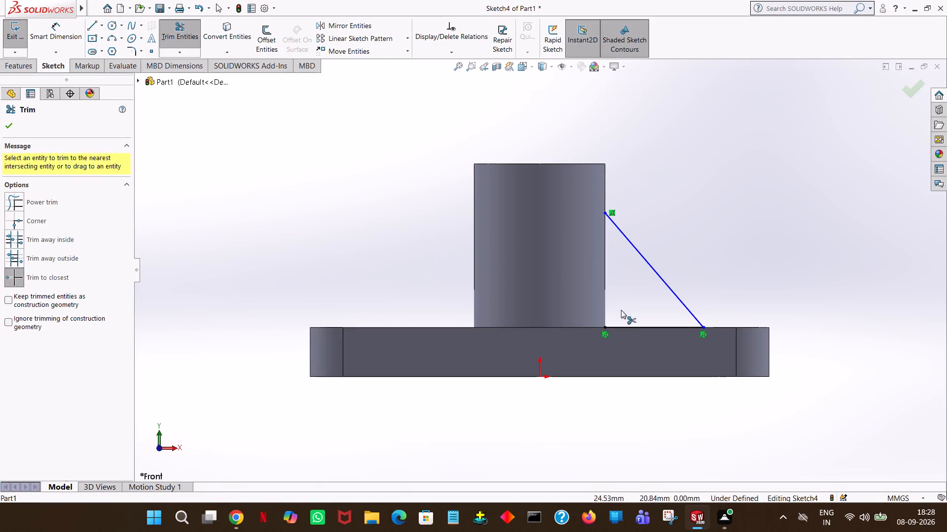
{"action": "left_click", "coordinate": [628, 327]}
{"action": "middle_click_drag", "start_coordinate": [776, 240], "coordinate": [635, 294]}
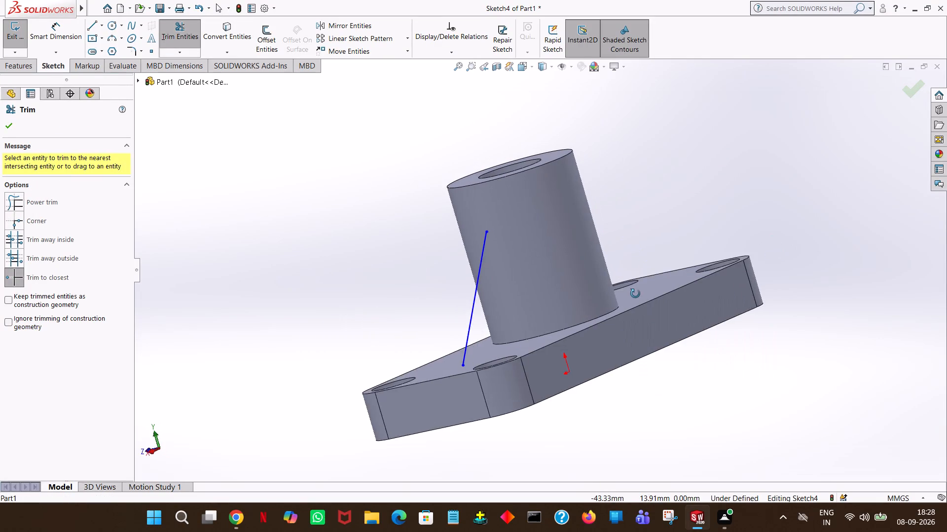
{"action": "middle_click_drag", "start_coordinate": [635, 294], "coordinate": [690, 279]}
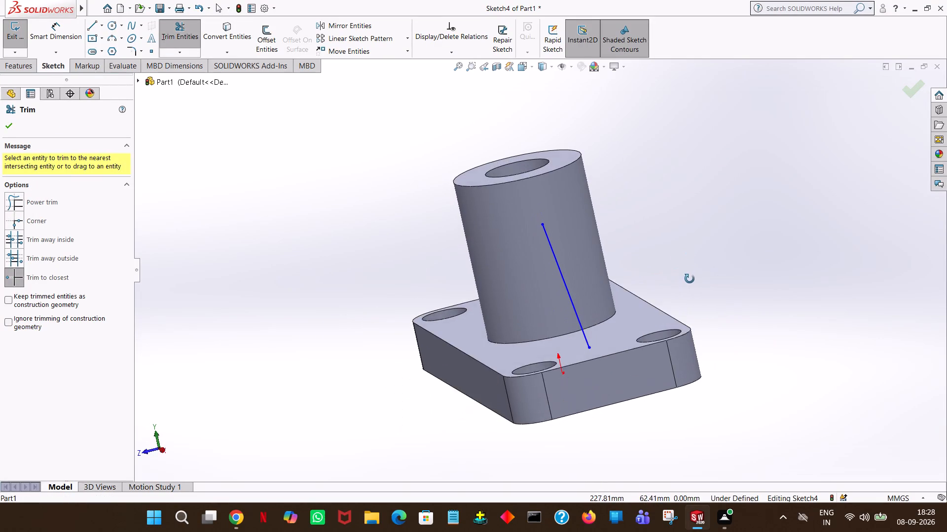
{"action": "middle_click_drag", "start_coordinate": [690, 279], "coordinate": [690, 312]}
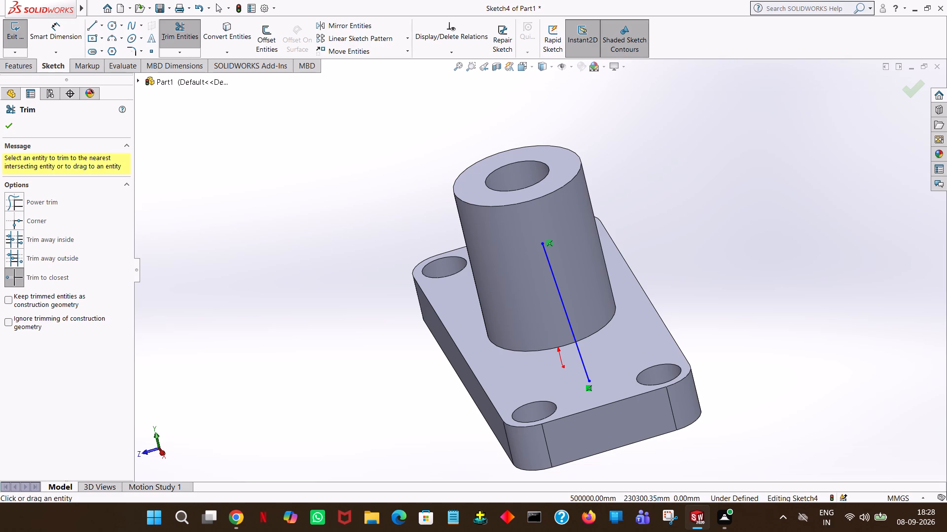
{"action": "left_click", "coordinate": [15, 128]}
Create a Rib from the sloped line between boss and plate, with a thickness of 10 mm applied on both sides.
{"action": "left_click", "coordinate": [26, 69]}
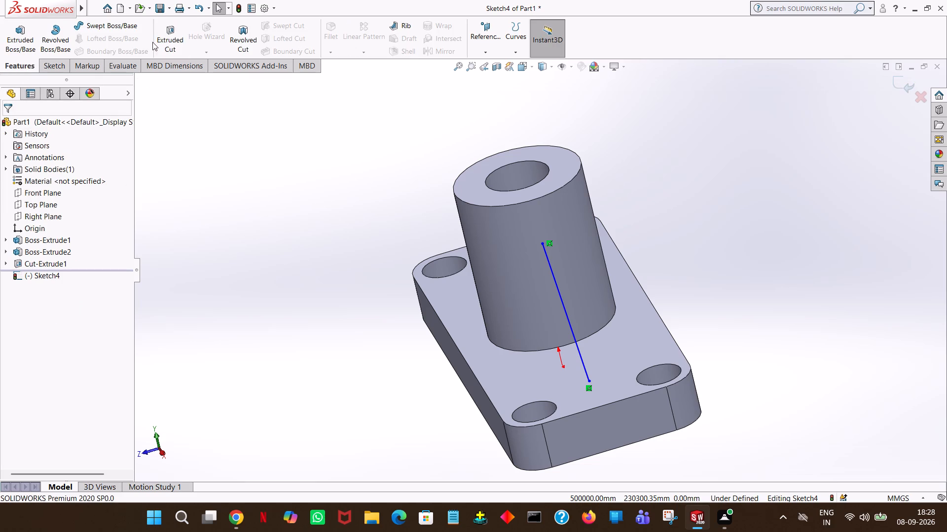
{"action": "left_click", "coordinate": [400, 27]}
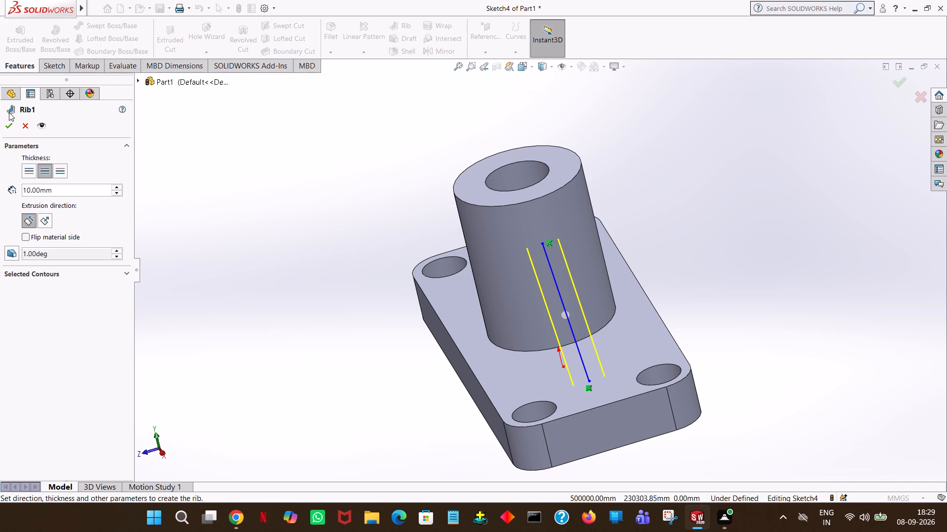
{"action": "left_click", "coordinate": [4, 124]}
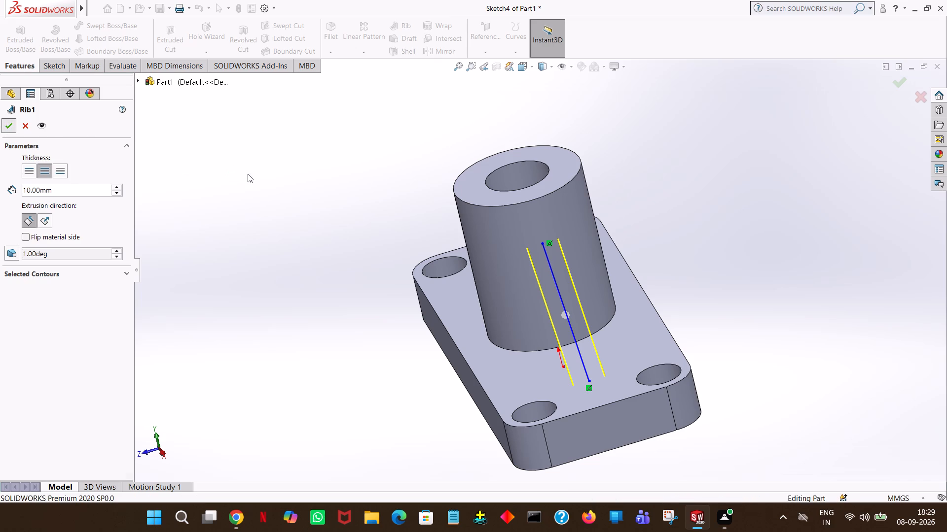
{"action": "left_click", "coordinate": [255, 180]}
{"action": "middle_click_drag", "start_coordinate": [385, 190], "coordinate": [423, 192]}
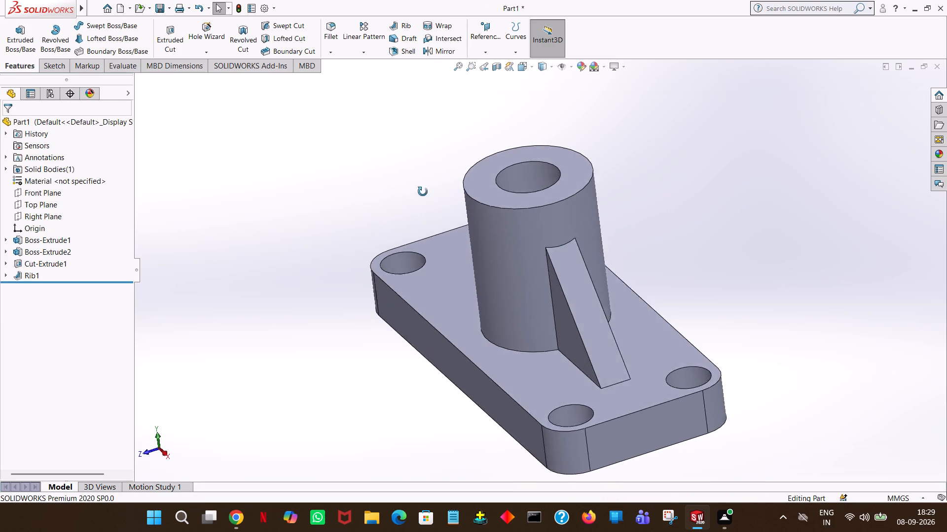
{"action": "middle_click_drag", "start_coordinate": [423, 192], "coordinate": [474, 233]}
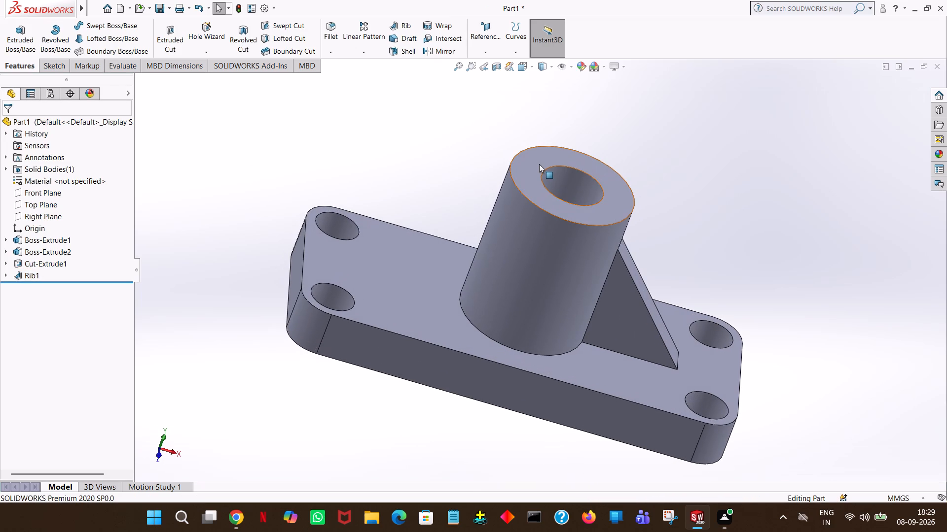
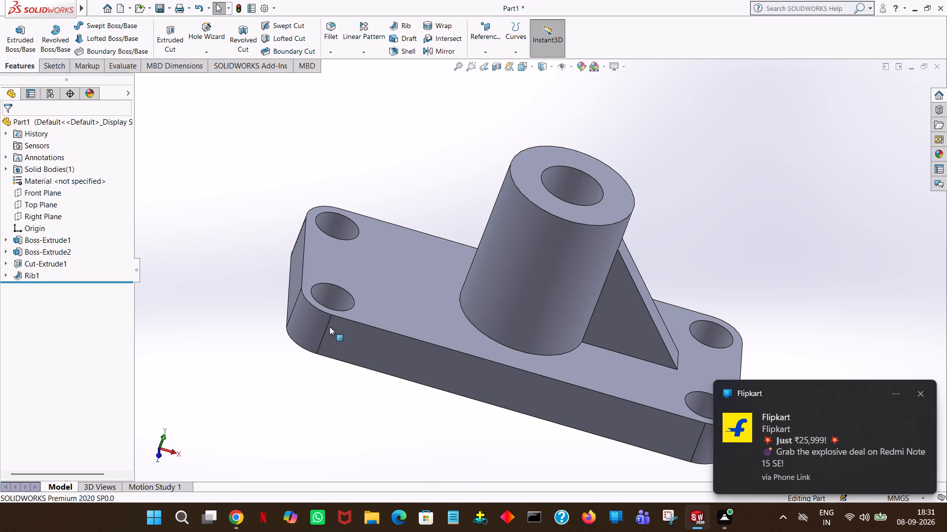
Dismiss the Flipkart notification covering the corner of the plate.
{"action": "left_click", "coordinate": [917, 392]}
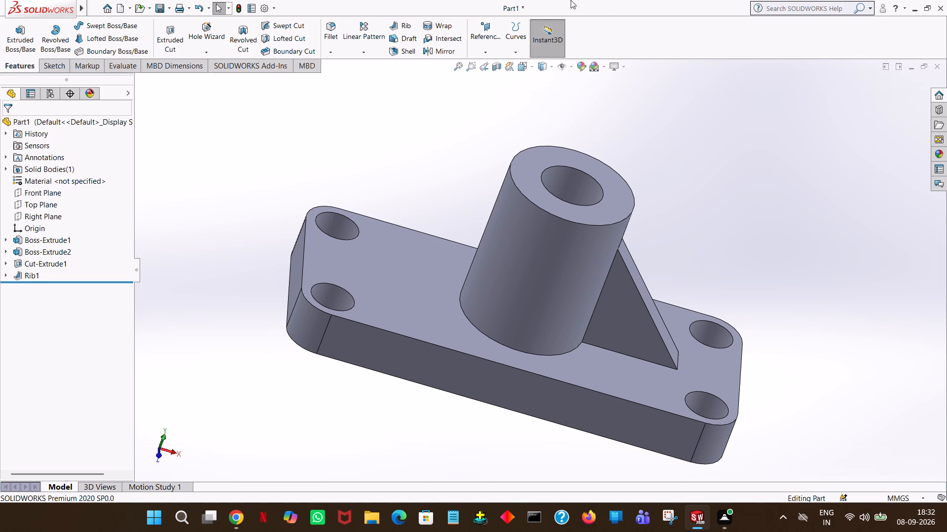
{"action": "left_click", "coordinate": [390, 118]}
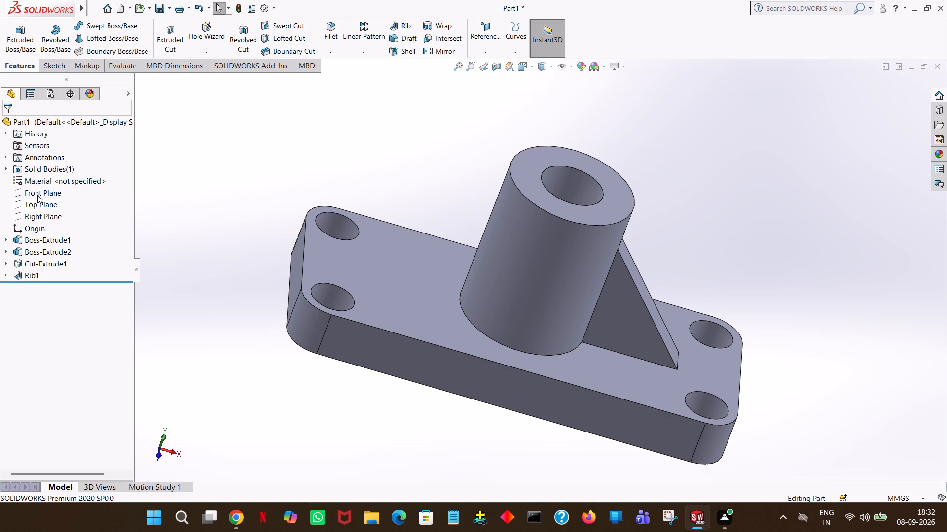
Mirror the triangular rib about the Right Plane to the opposite side of the cylindrical boss.
{"action": "left_click", "coordinate": [37, 195]}
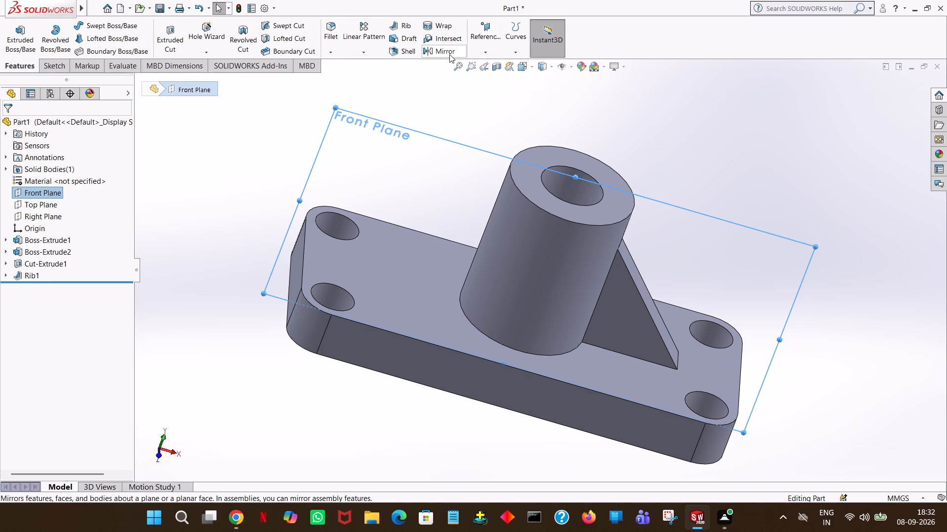
{"action": "left_click", "coordinate": [51, 222]}
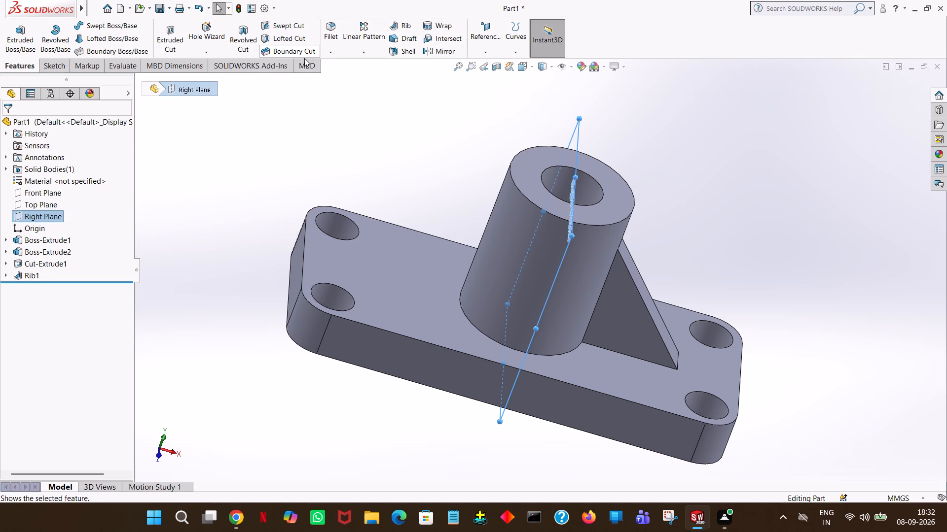
{"action": "left_click", "coordinate": [434, 55]}
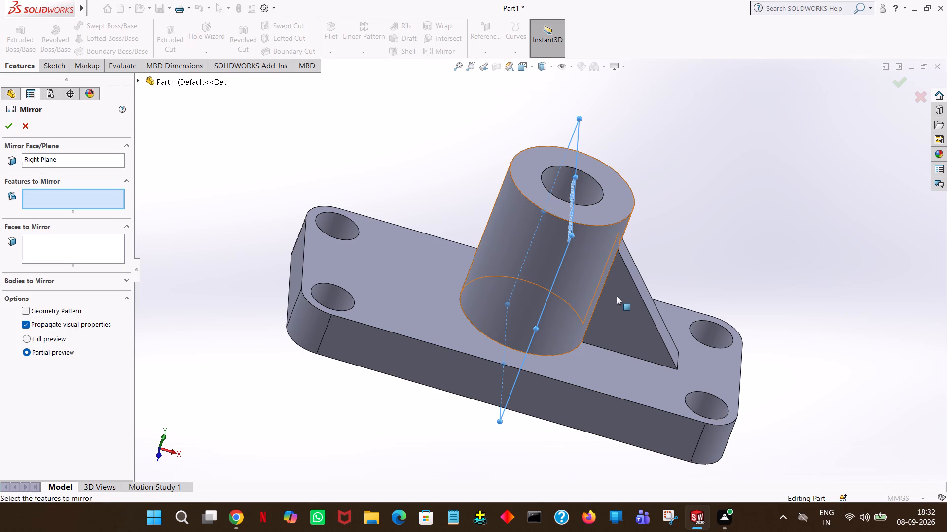
{"action": "left_click", "coordinate": [617, 297]}
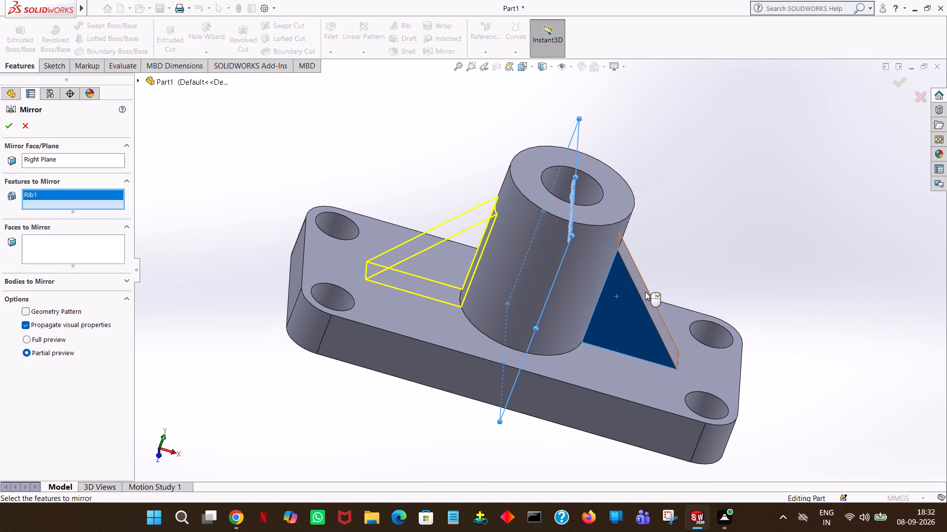
{"action": "left_click", "coordinate": [645, 292]}
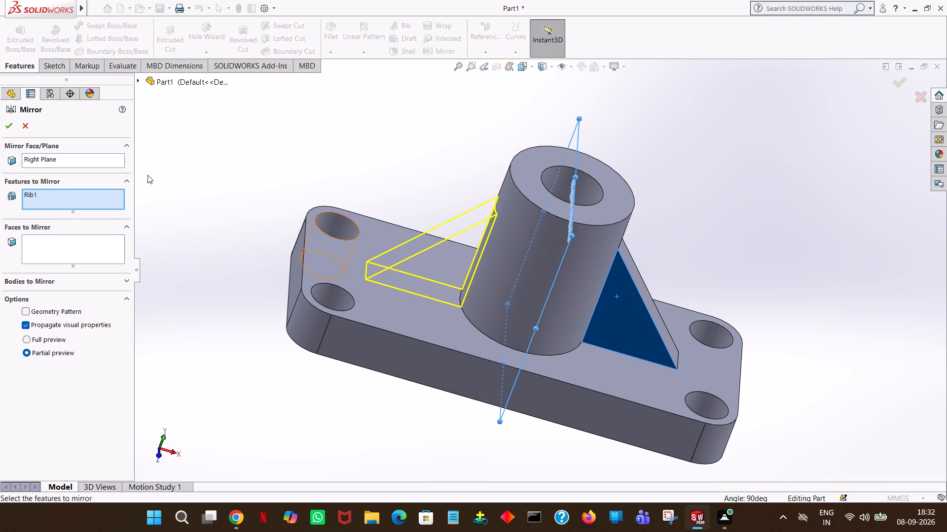
{"action": "left_click", "coordinate": [9, 124]}
{"action": "left_click", "coordinate": [690, 171]}
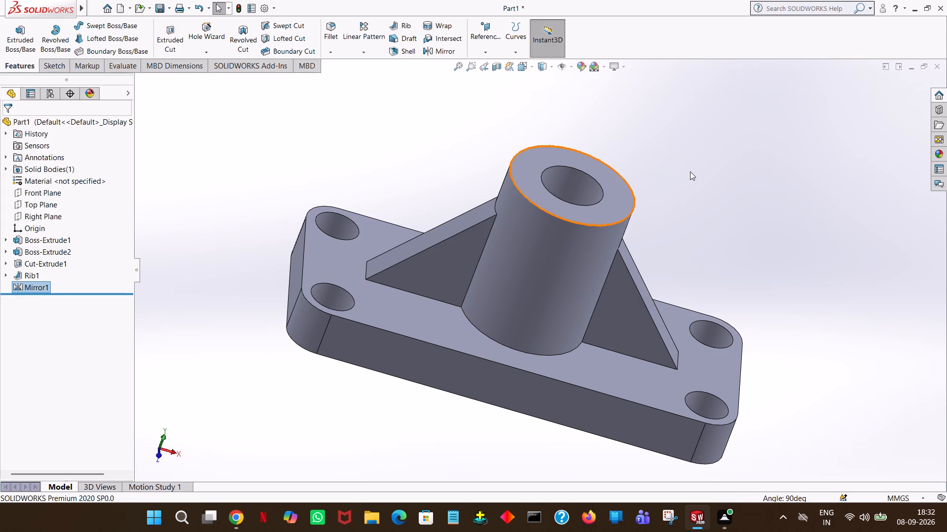
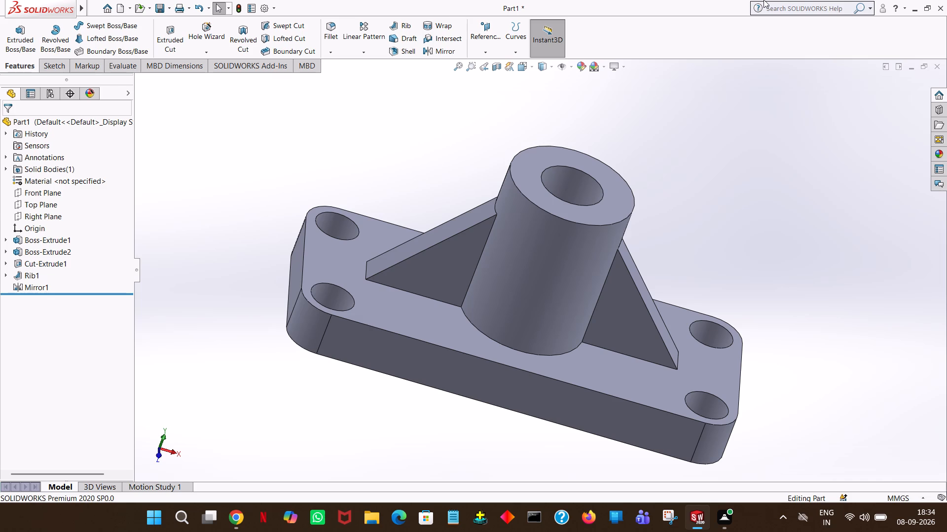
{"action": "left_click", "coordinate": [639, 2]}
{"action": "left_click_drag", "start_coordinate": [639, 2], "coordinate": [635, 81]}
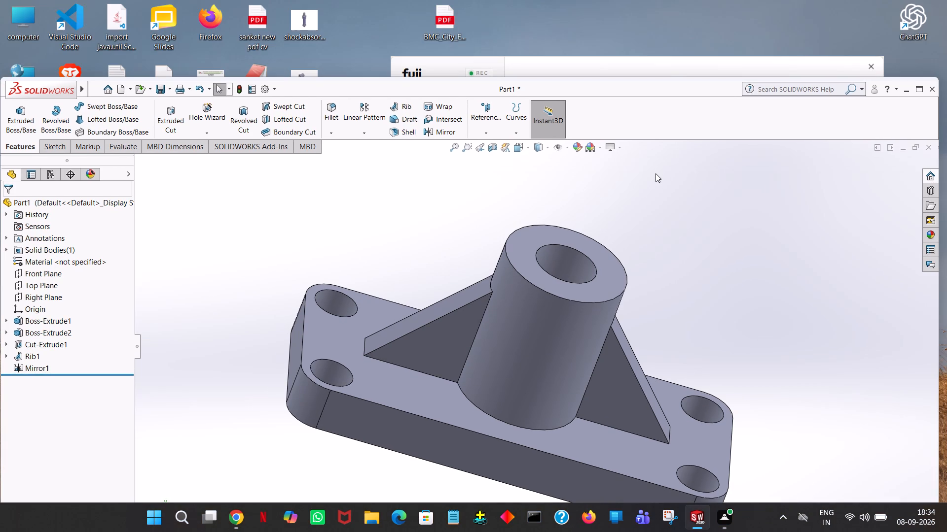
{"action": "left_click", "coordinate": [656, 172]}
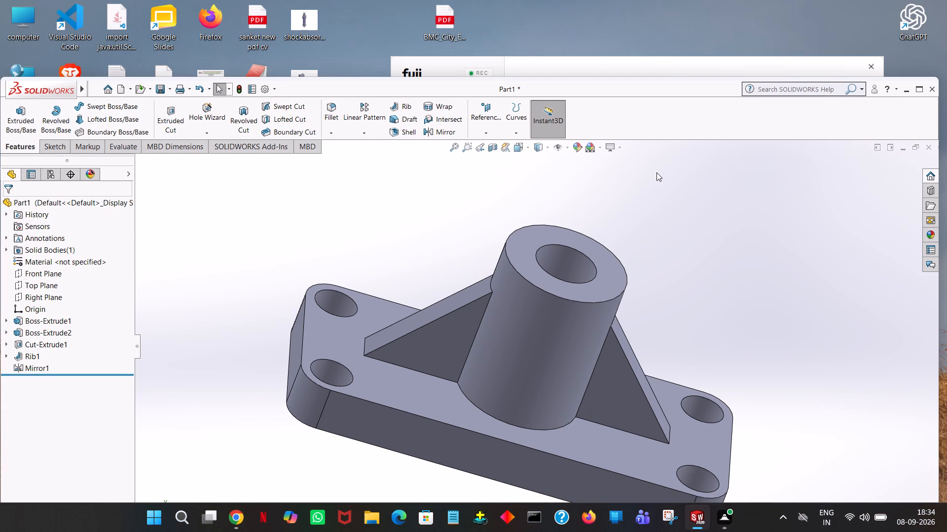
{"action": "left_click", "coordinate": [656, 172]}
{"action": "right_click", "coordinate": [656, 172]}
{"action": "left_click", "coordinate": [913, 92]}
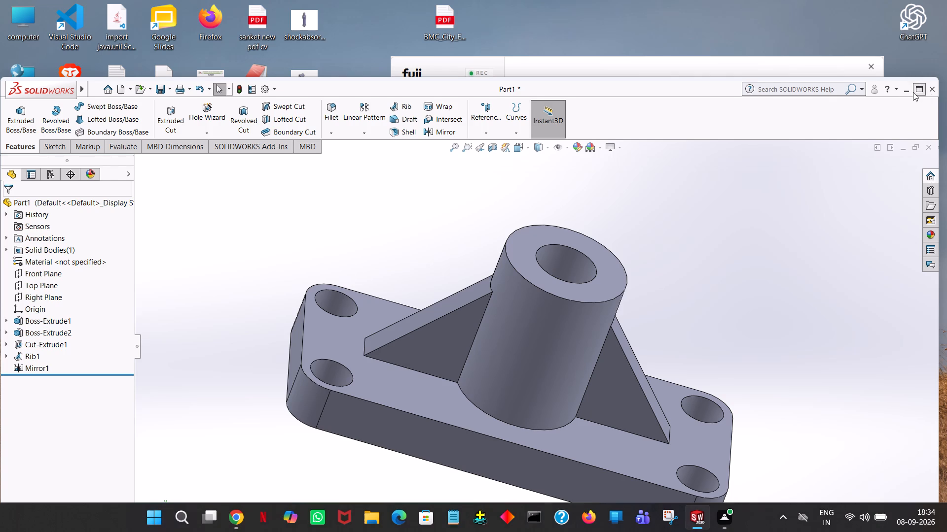
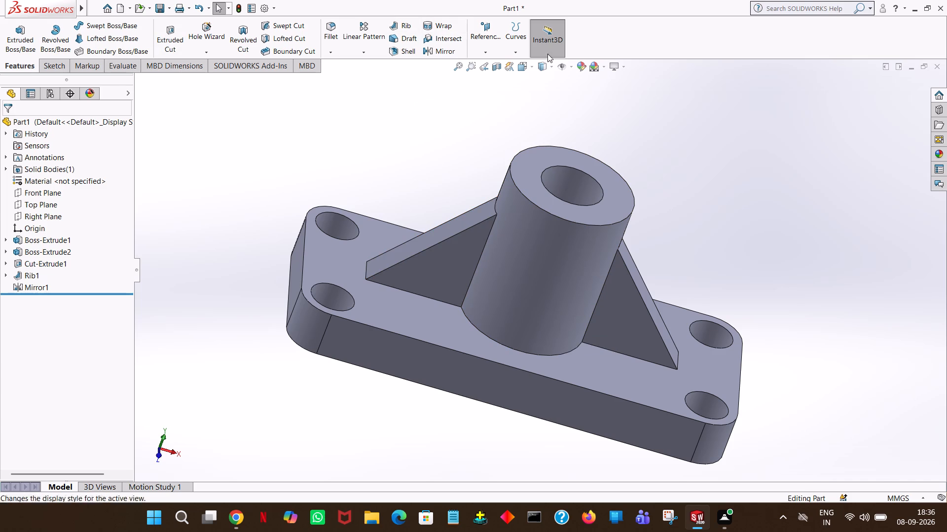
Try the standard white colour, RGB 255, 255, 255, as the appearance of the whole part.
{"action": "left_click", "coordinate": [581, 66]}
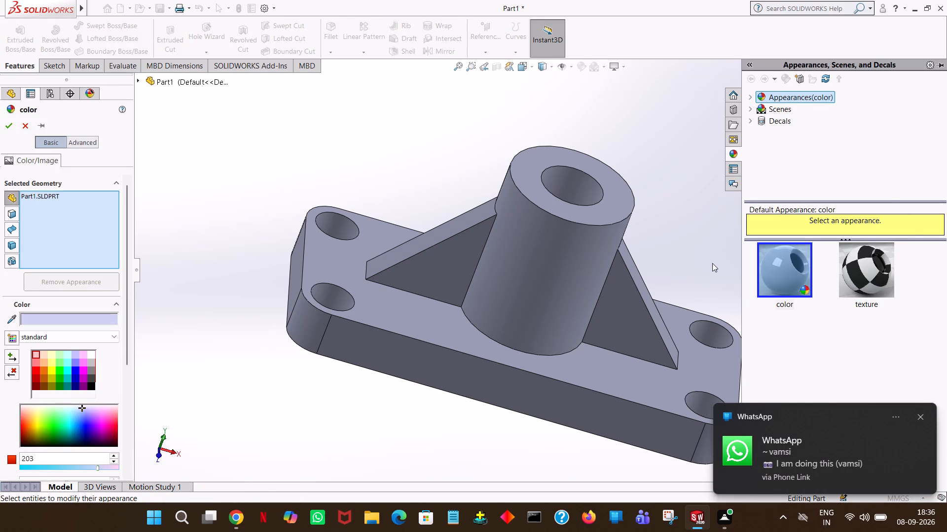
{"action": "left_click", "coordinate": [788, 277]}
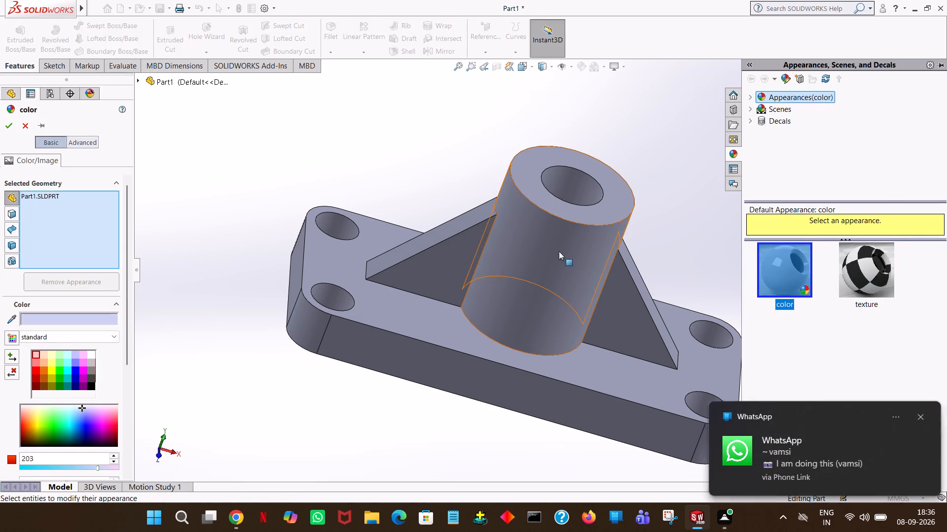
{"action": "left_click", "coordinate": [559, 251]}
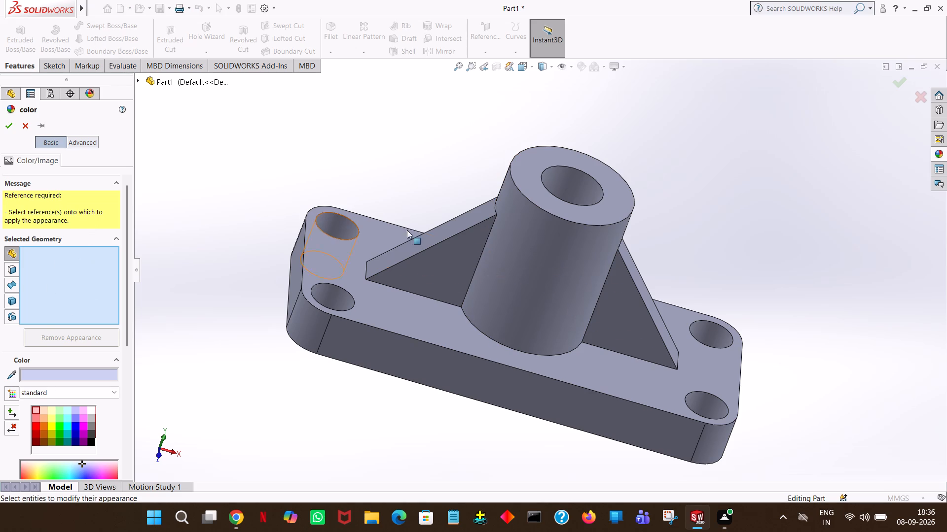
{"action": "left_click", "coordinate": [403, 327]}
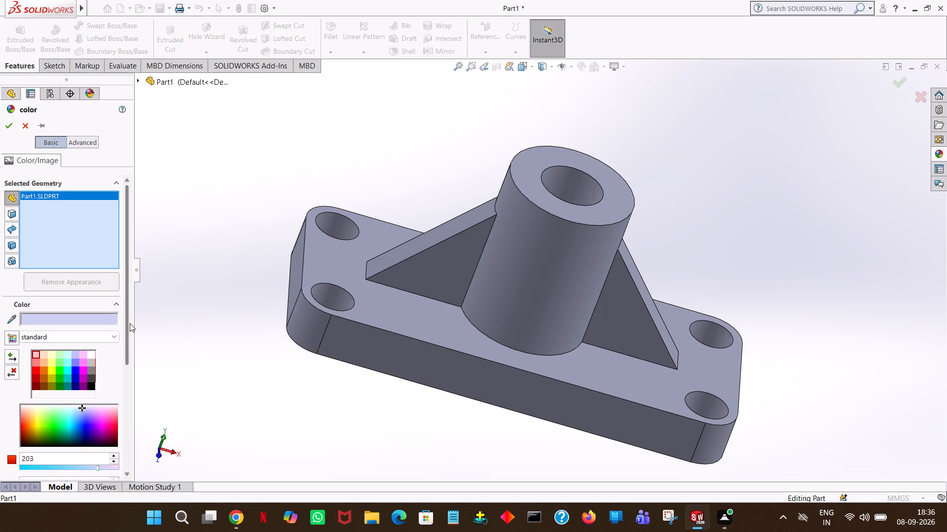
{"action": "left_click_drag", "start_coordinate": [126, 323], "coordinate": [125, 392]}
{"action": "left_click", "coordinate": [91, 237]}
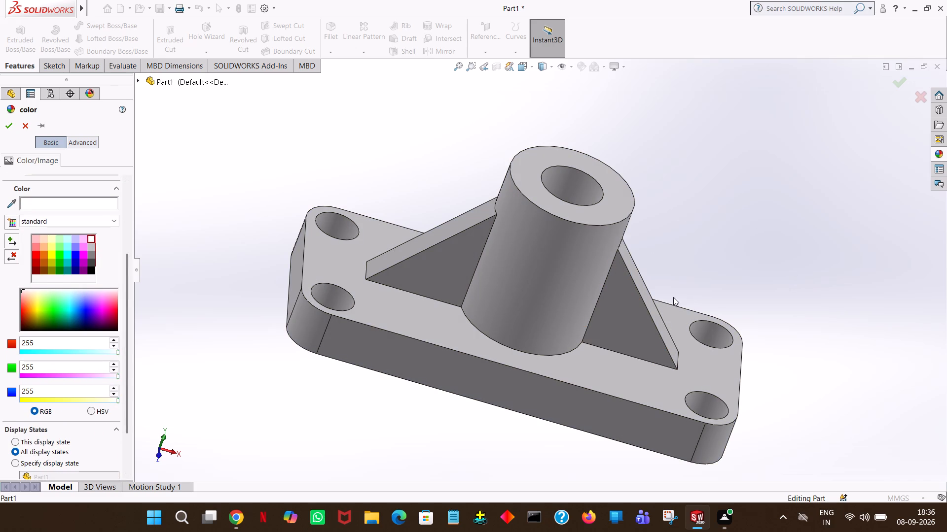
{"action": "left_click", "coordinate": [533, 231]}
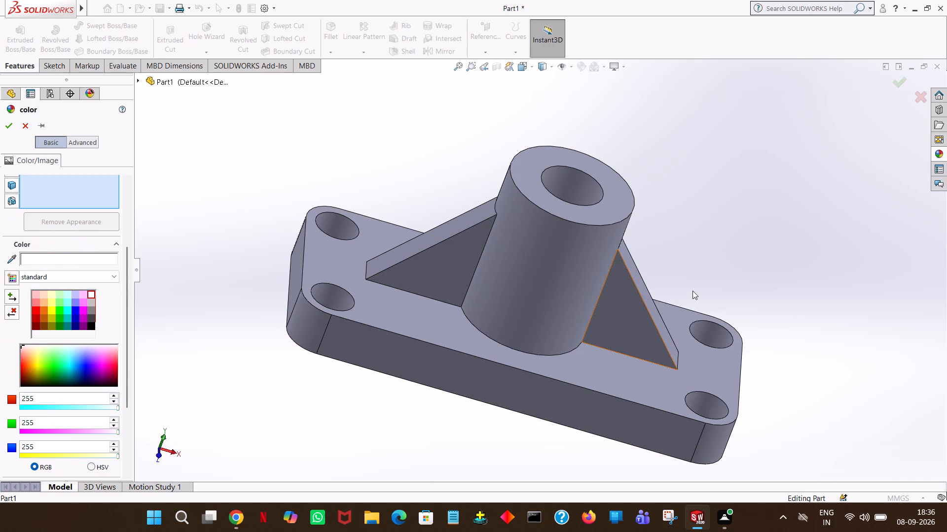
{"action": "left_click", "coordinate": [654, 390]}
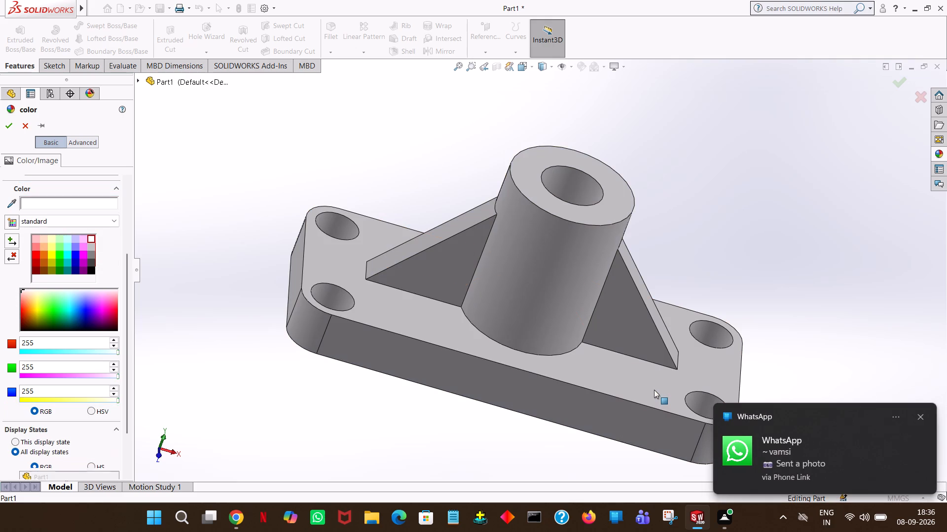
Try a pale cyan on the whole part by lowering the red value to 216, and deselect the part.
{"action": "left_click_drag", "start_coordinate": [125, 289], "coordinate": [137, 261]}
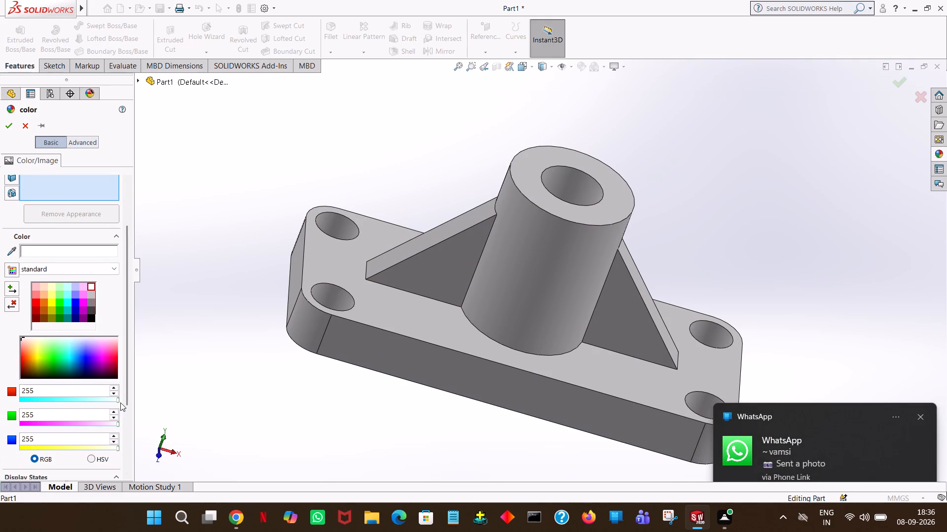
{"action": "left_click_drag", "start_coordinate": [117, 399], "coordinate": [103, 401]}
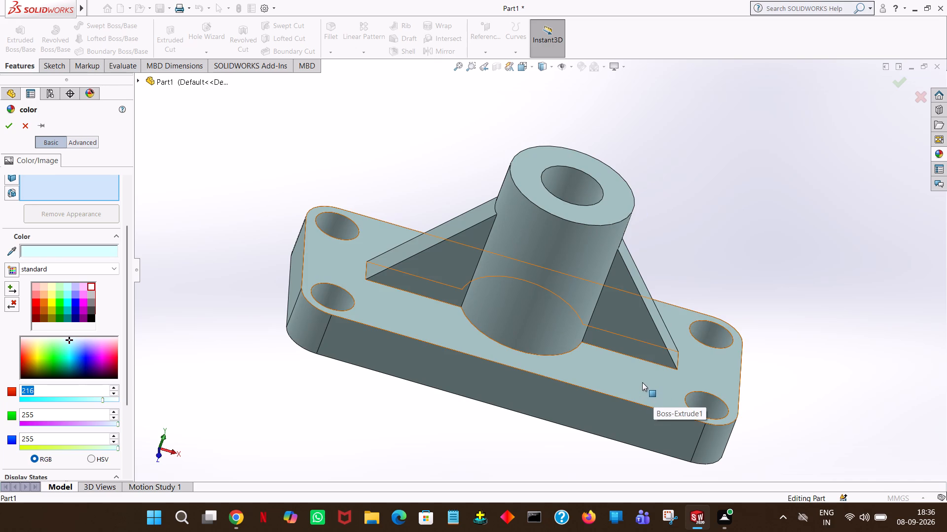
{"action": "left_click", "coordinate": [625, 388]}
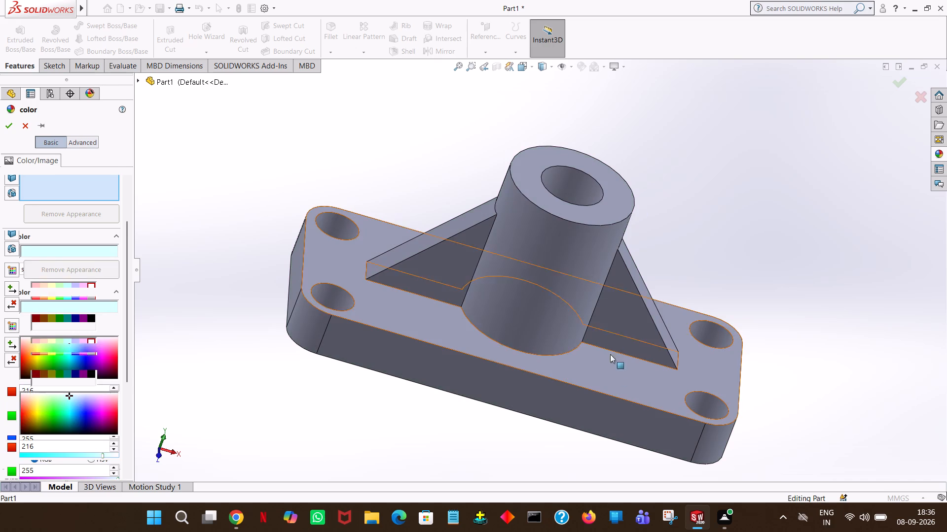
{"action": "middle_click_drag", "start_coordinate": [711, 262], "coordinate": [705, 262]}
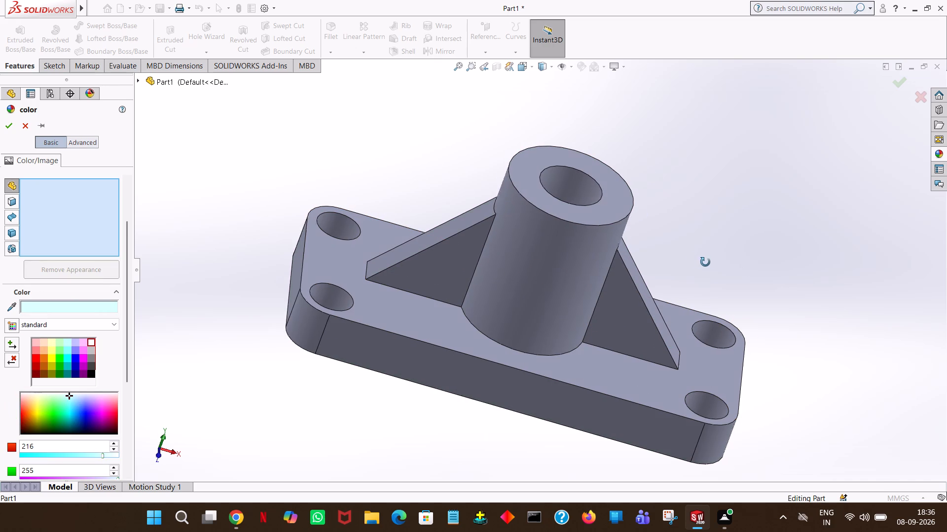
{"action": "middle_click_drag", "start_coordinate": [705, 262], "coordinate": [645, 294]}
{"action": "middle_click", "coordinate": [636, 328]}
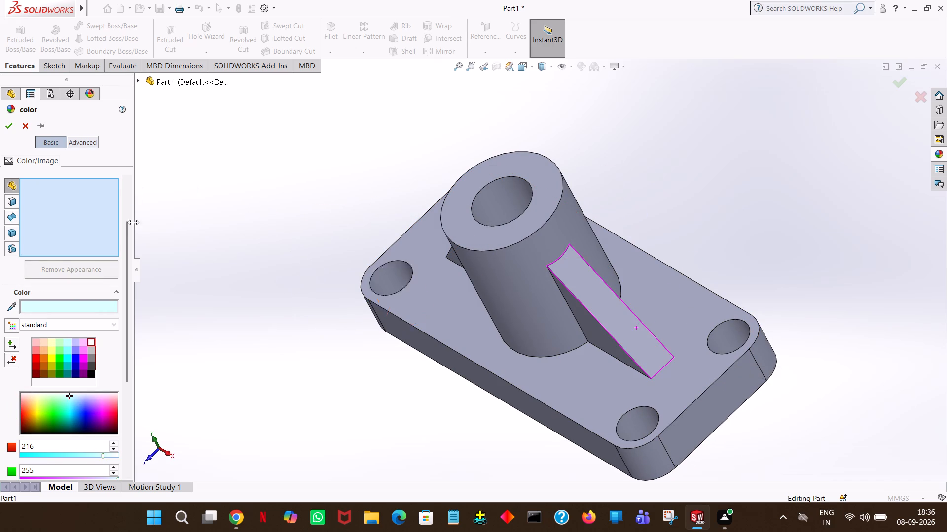
Apply white, RGB 255, 255, 255, to only the plate's upper face around the boss and ribs.
{"action": "left_click_drag", "start_coordinate": [125, 264], "coordinate": [130, 214]}
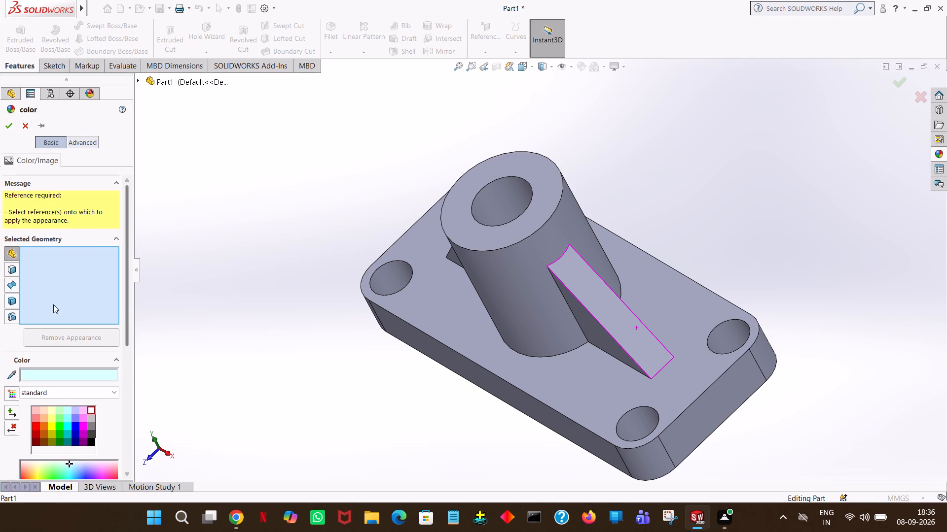
{"action": "left_click", "coordinate": [15, 266]}
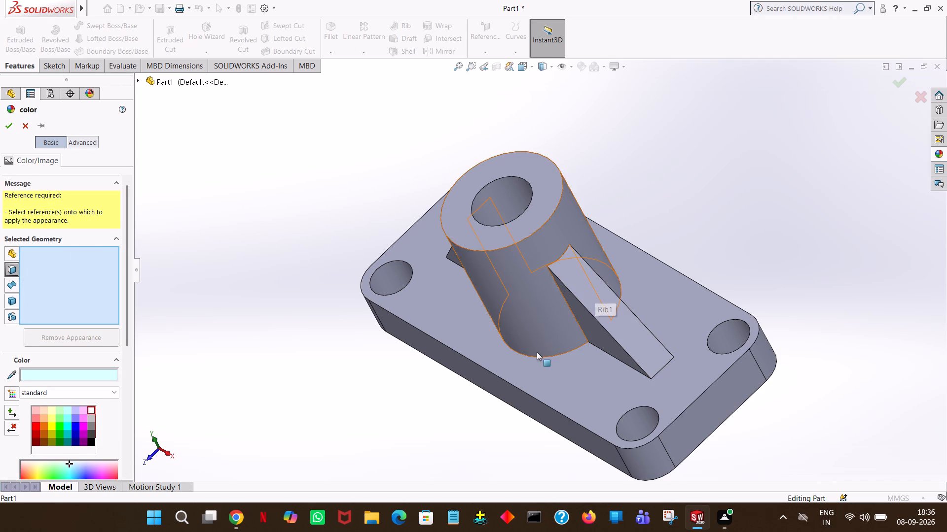
{"action": "left_click", "coordinate": [575, 397]}
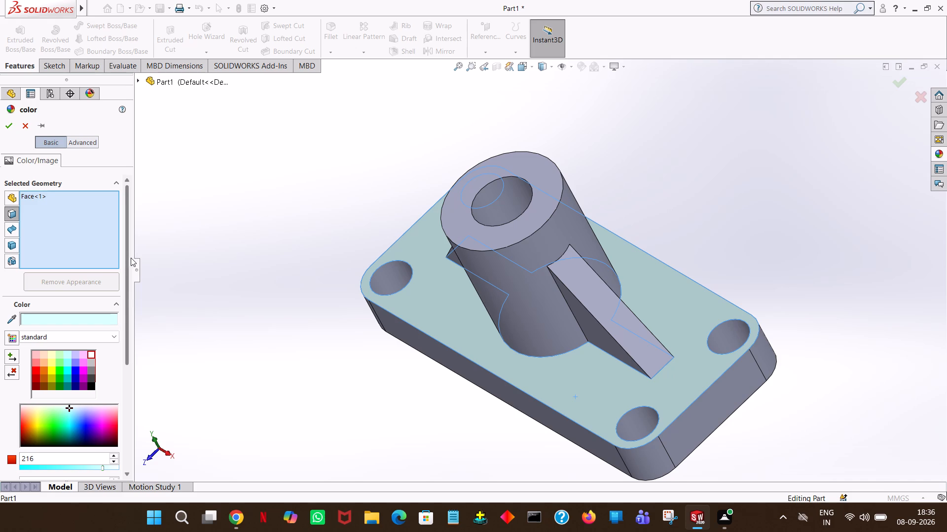
{"action": "left_click_drag", "start_coordinate": [128, 259], "coordinate": [126, 316]}
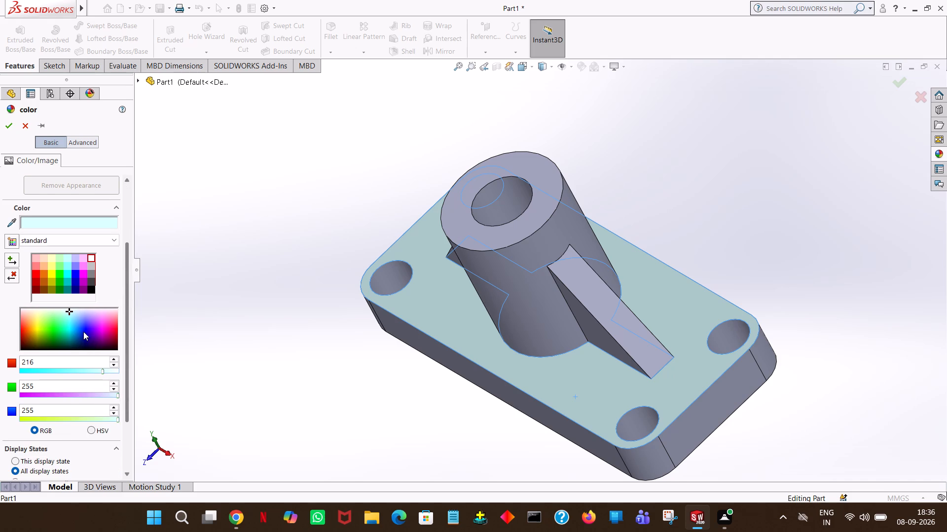
{"action": "middle_click_drag", "start_coordinate": [317, 193], "coordinate": [386, 169]}
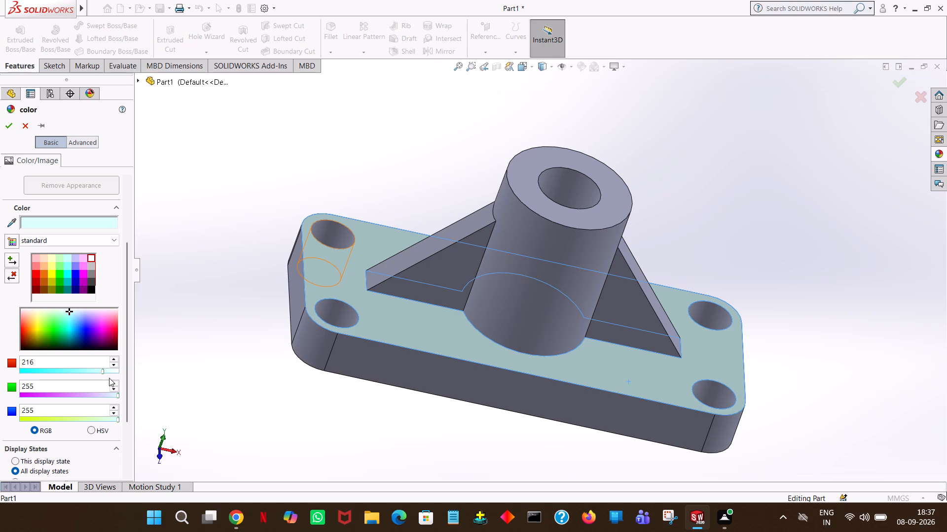
{"action": "left_click_drag", "start_coordinate": [102, 373], "coordinate": [138, 366]}
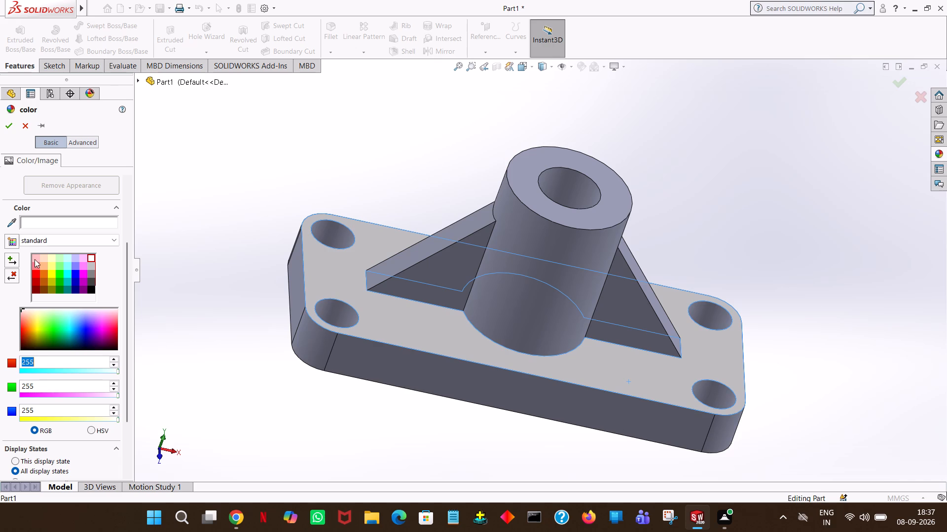
{"action": "left_click", "coordinate": [5, 124]}
{"action": "left_click", "coordinate": [737, 209]}
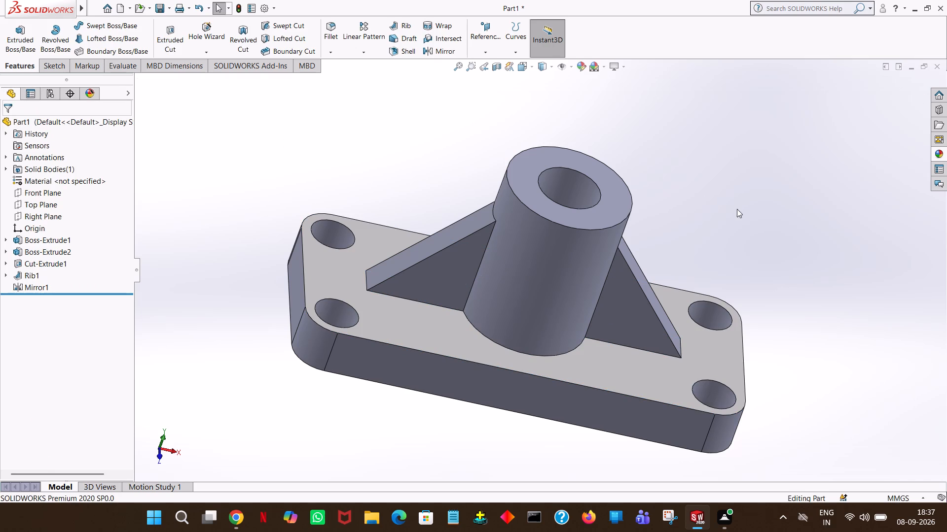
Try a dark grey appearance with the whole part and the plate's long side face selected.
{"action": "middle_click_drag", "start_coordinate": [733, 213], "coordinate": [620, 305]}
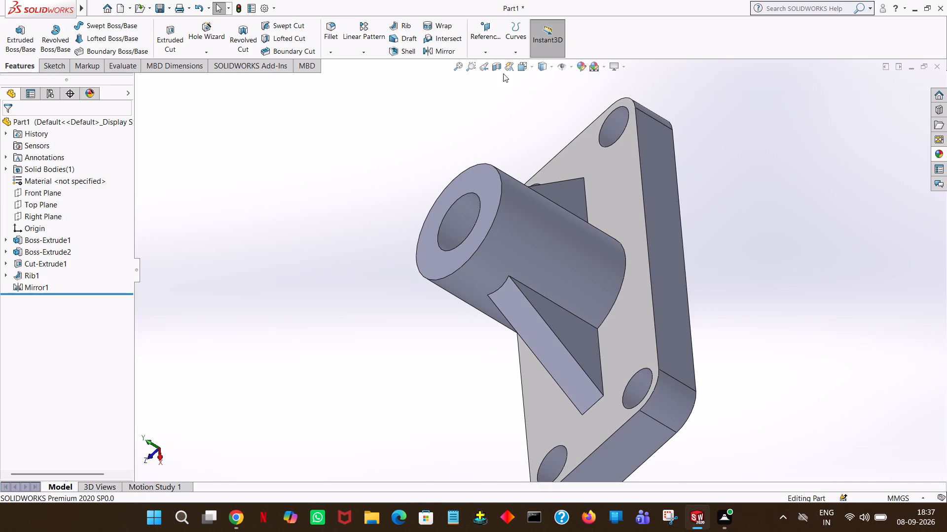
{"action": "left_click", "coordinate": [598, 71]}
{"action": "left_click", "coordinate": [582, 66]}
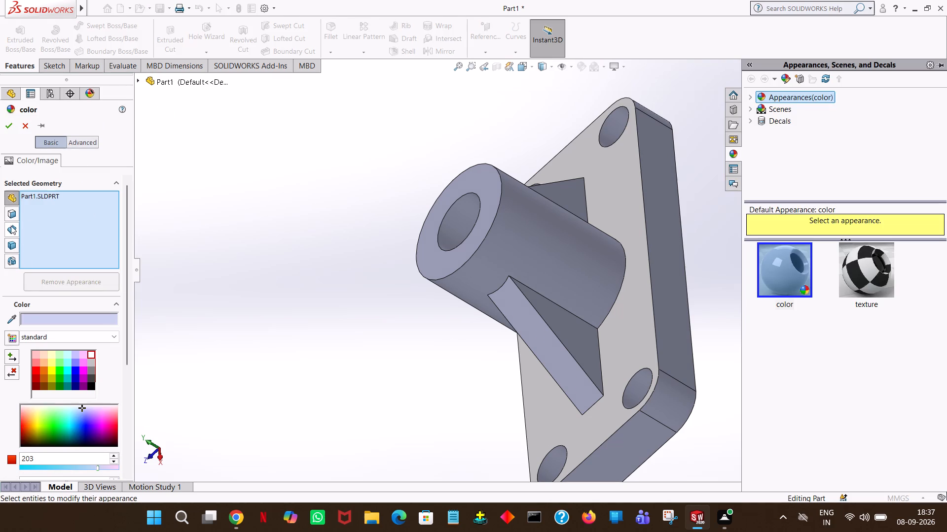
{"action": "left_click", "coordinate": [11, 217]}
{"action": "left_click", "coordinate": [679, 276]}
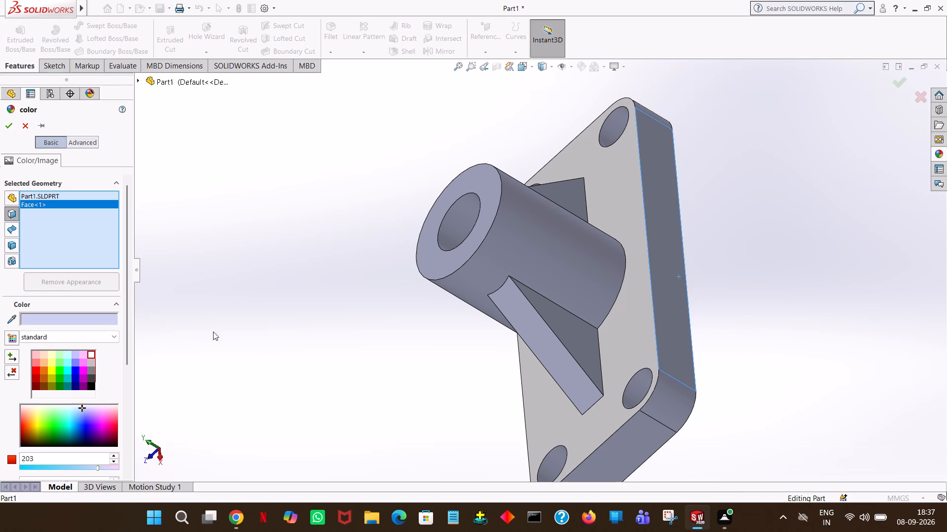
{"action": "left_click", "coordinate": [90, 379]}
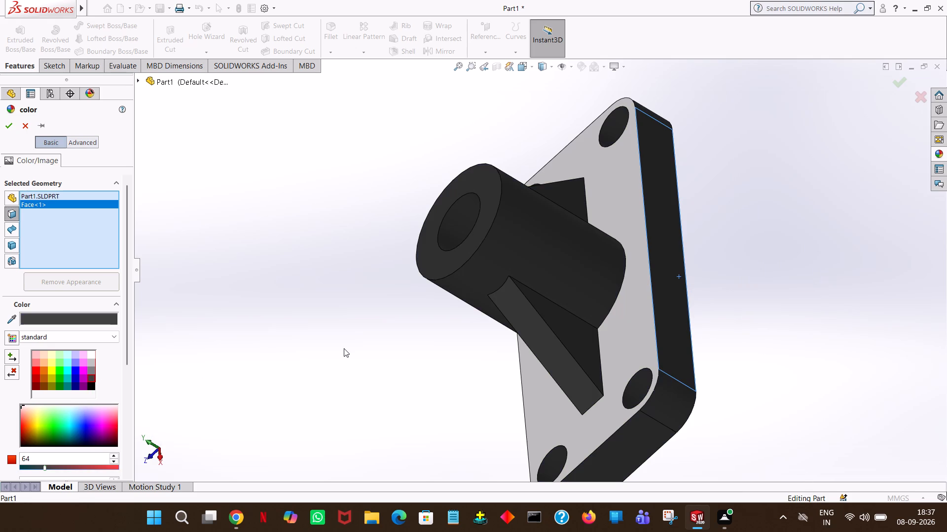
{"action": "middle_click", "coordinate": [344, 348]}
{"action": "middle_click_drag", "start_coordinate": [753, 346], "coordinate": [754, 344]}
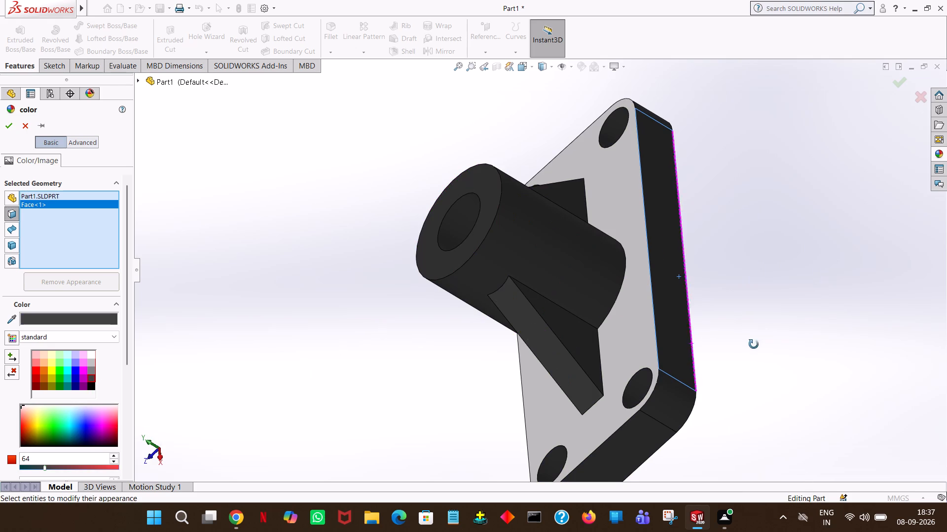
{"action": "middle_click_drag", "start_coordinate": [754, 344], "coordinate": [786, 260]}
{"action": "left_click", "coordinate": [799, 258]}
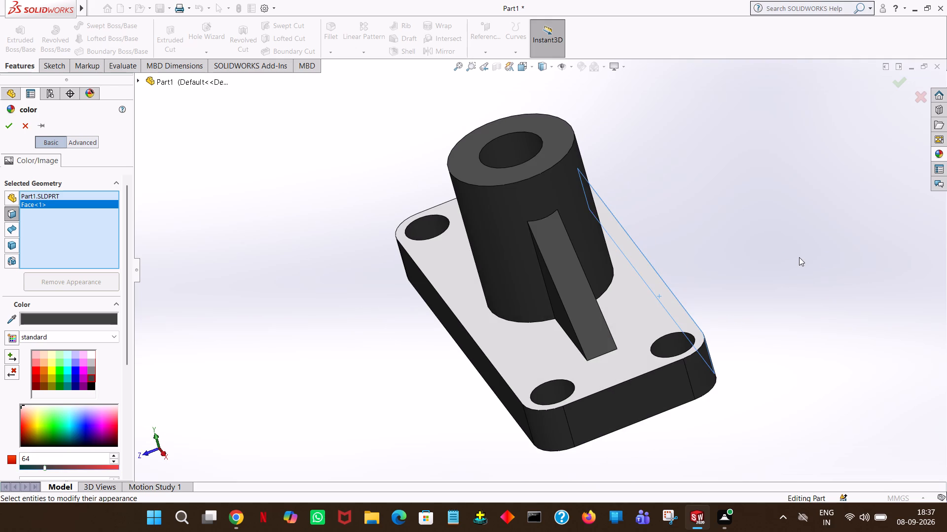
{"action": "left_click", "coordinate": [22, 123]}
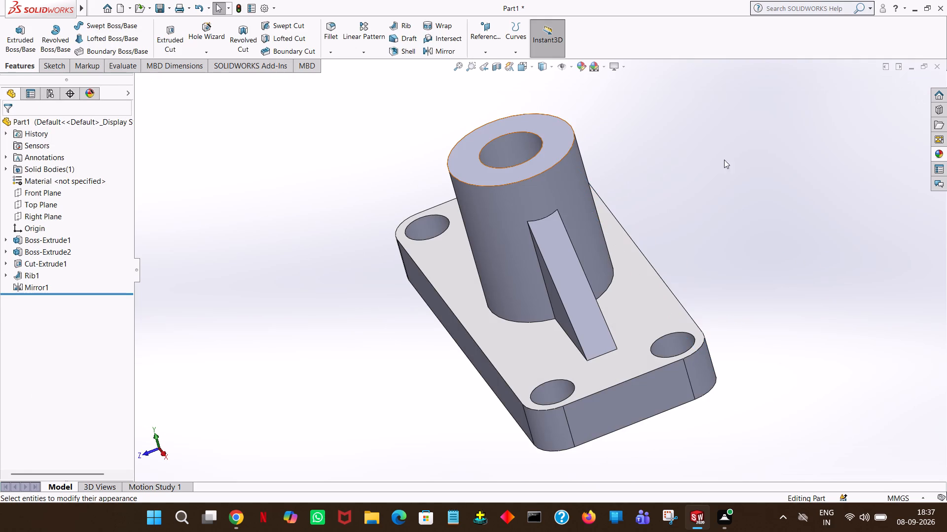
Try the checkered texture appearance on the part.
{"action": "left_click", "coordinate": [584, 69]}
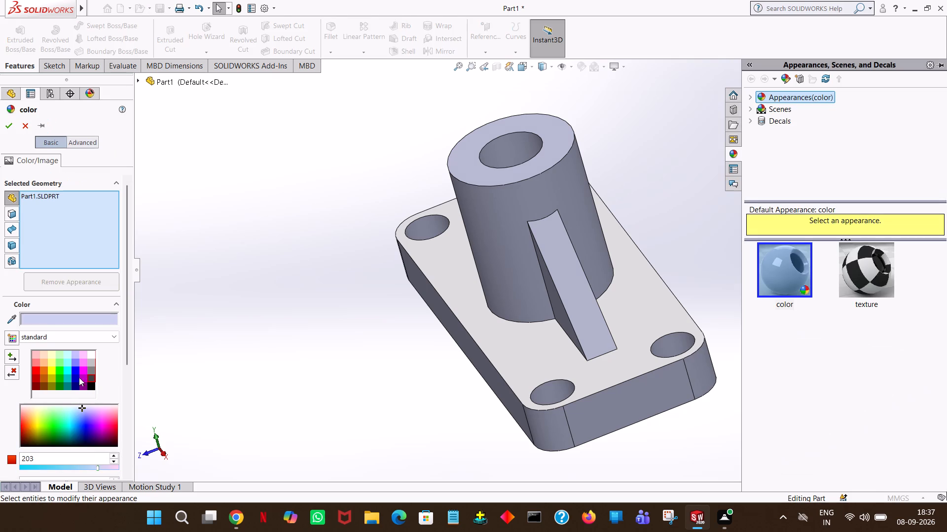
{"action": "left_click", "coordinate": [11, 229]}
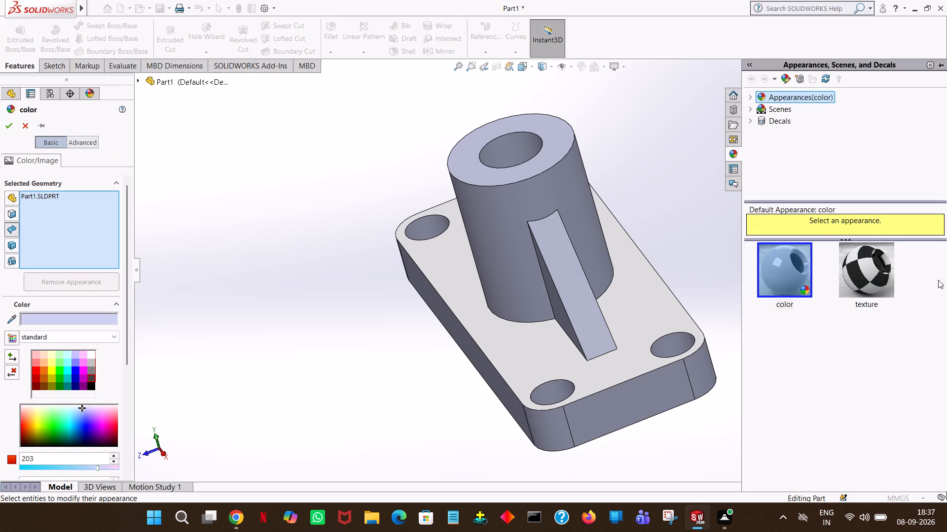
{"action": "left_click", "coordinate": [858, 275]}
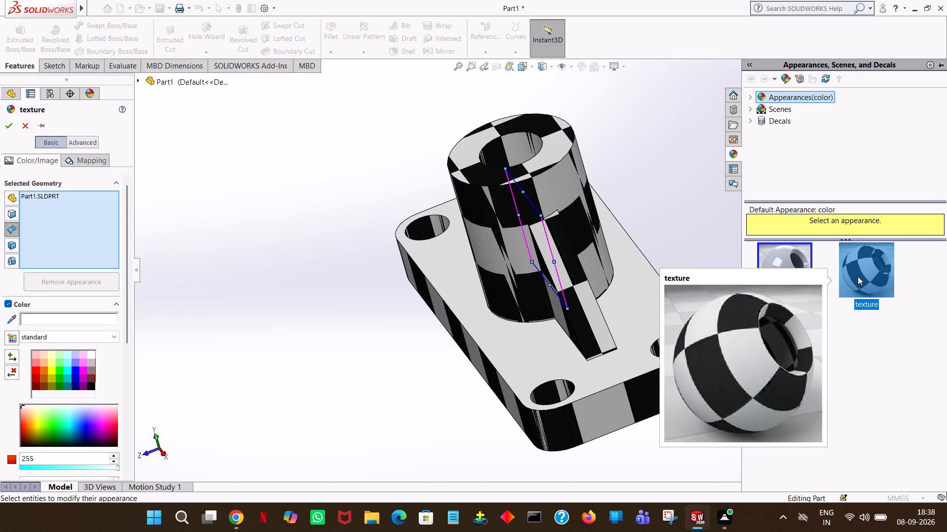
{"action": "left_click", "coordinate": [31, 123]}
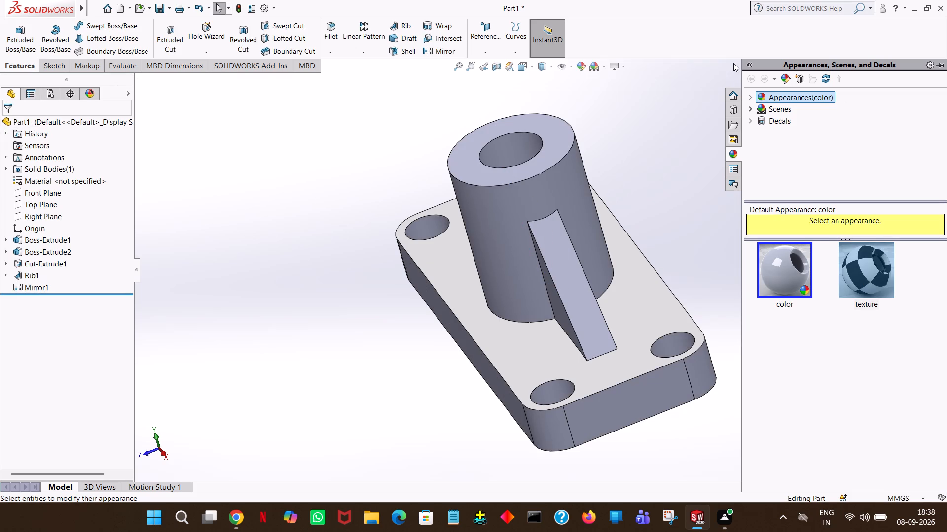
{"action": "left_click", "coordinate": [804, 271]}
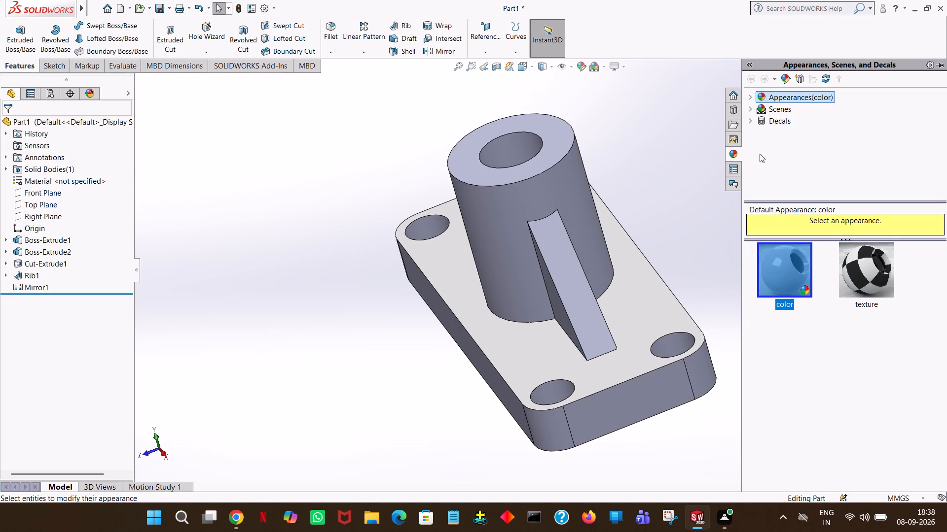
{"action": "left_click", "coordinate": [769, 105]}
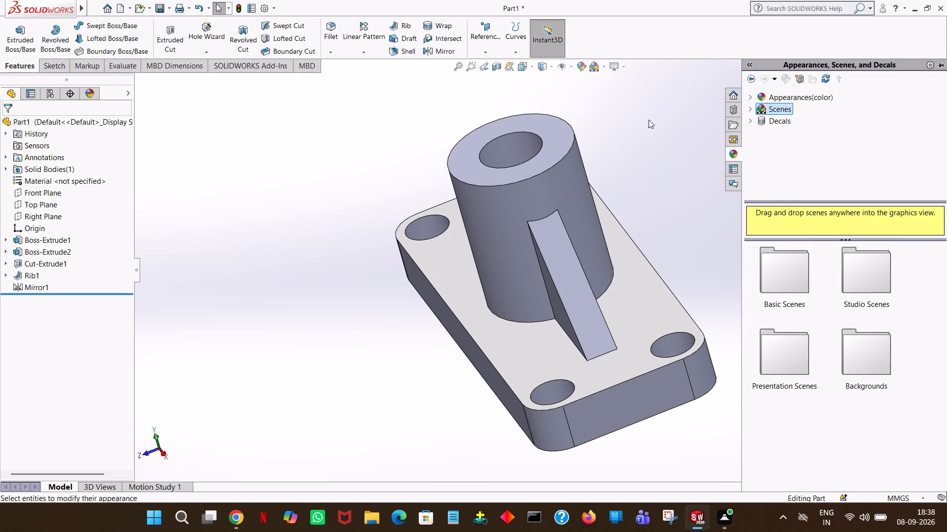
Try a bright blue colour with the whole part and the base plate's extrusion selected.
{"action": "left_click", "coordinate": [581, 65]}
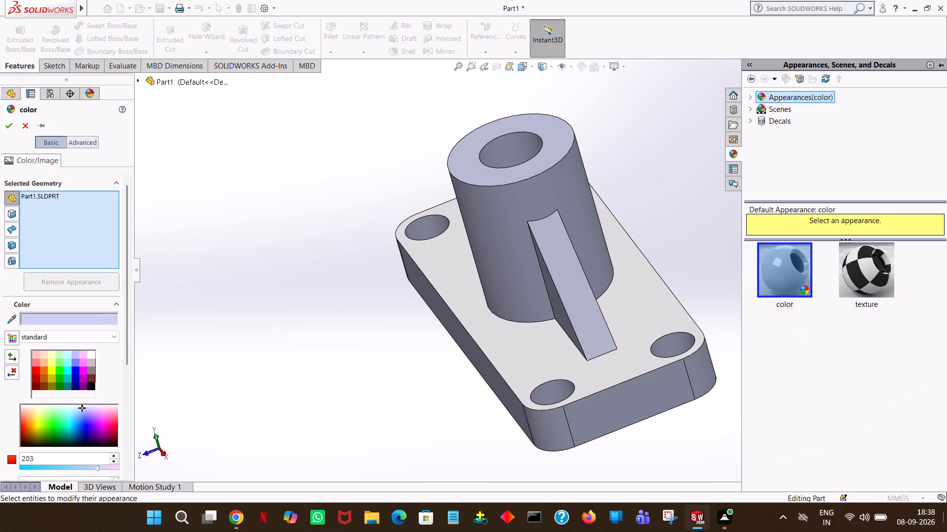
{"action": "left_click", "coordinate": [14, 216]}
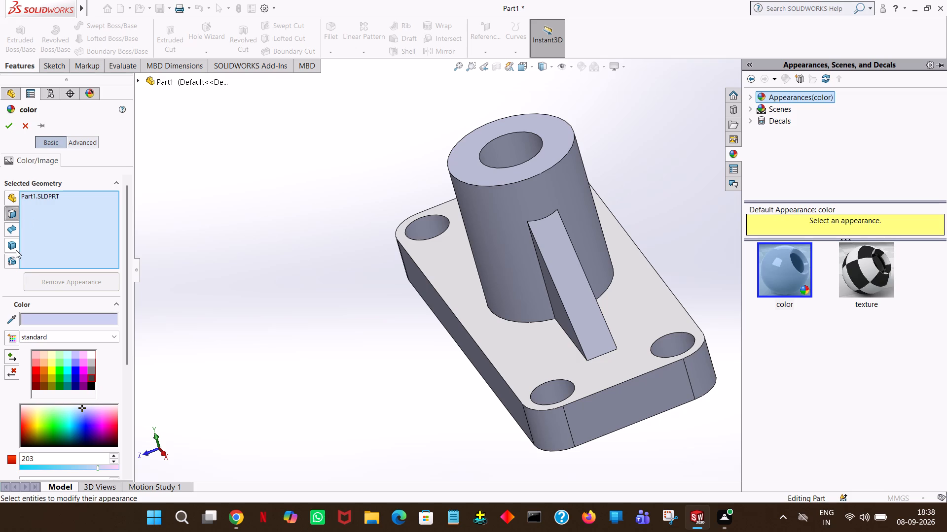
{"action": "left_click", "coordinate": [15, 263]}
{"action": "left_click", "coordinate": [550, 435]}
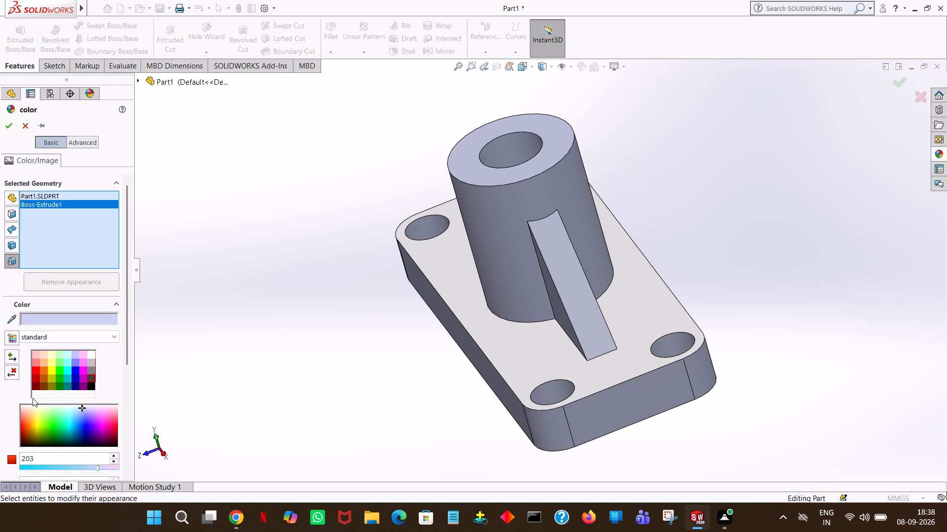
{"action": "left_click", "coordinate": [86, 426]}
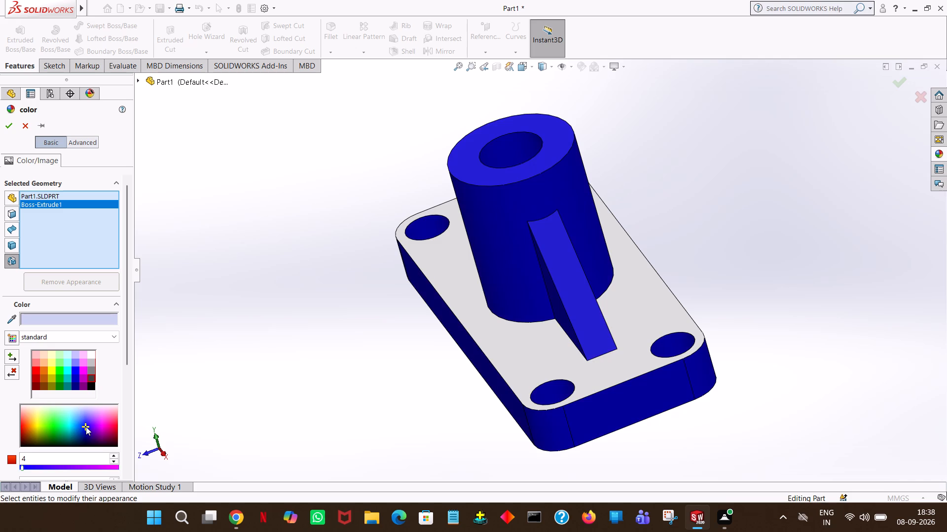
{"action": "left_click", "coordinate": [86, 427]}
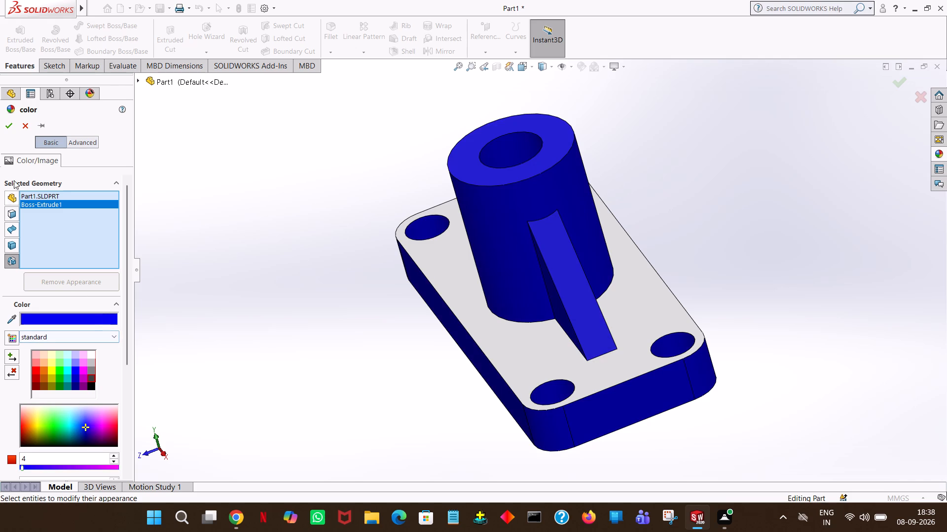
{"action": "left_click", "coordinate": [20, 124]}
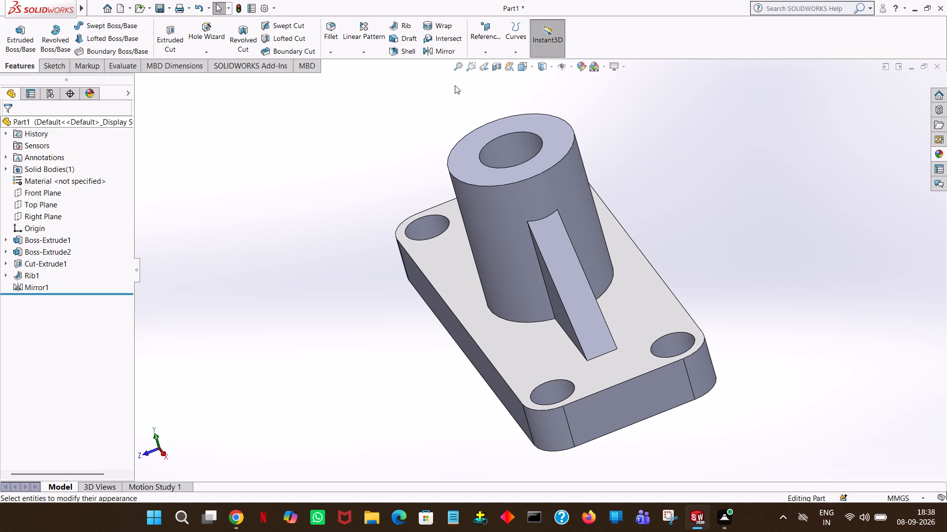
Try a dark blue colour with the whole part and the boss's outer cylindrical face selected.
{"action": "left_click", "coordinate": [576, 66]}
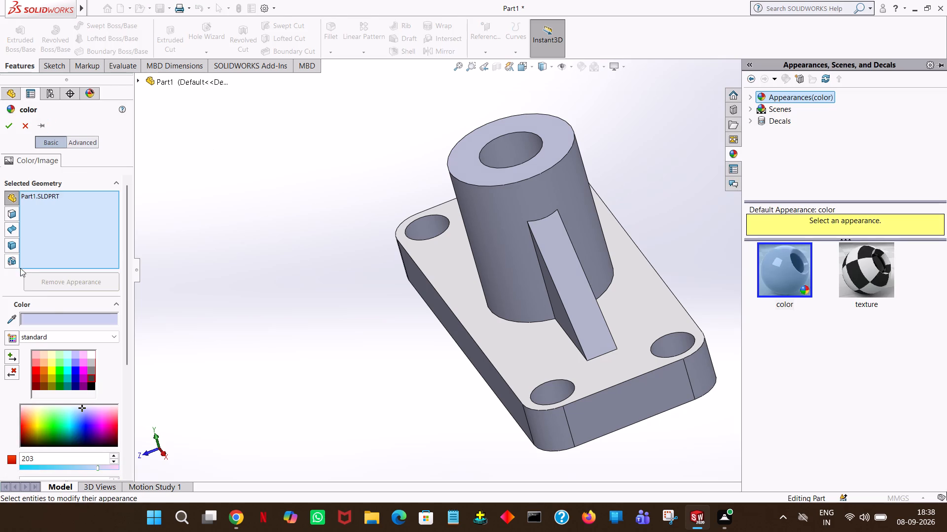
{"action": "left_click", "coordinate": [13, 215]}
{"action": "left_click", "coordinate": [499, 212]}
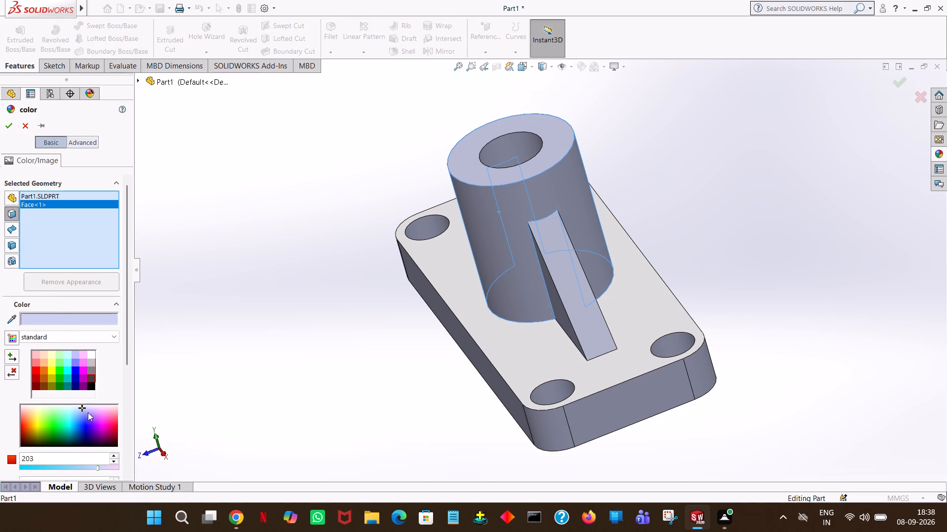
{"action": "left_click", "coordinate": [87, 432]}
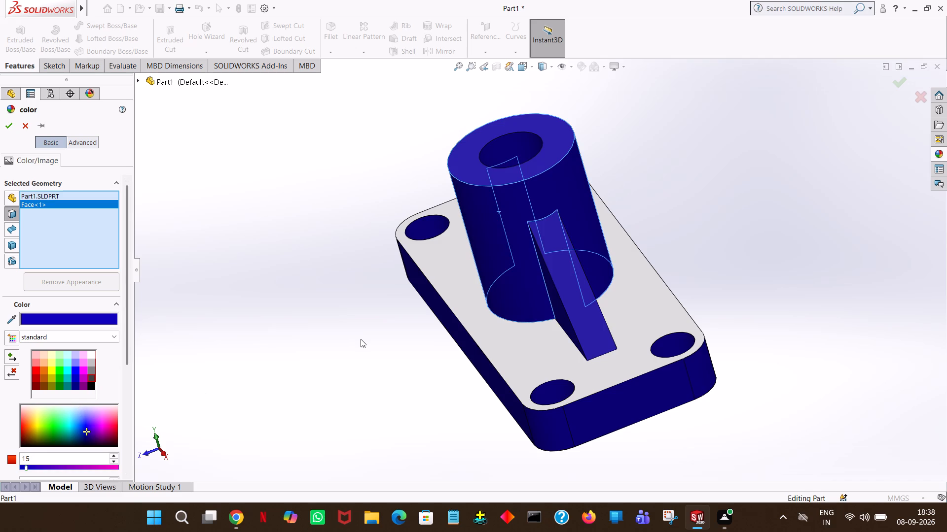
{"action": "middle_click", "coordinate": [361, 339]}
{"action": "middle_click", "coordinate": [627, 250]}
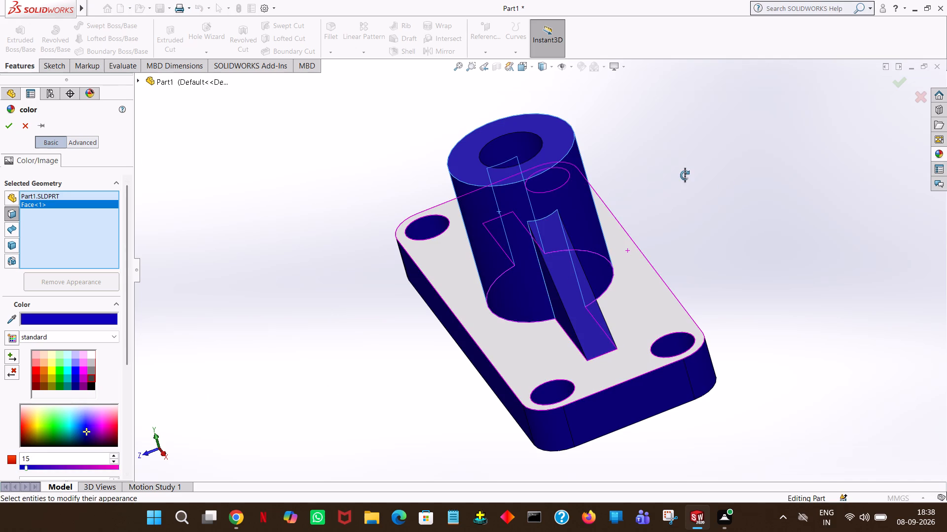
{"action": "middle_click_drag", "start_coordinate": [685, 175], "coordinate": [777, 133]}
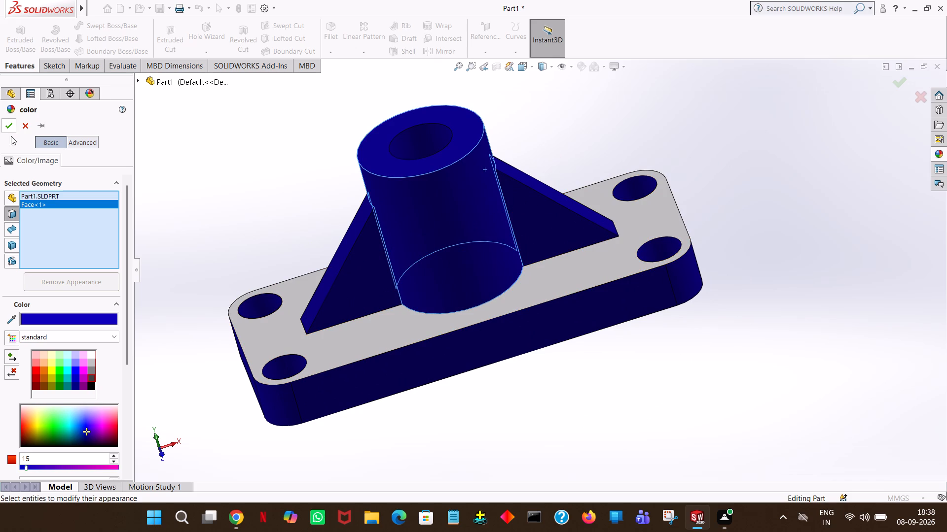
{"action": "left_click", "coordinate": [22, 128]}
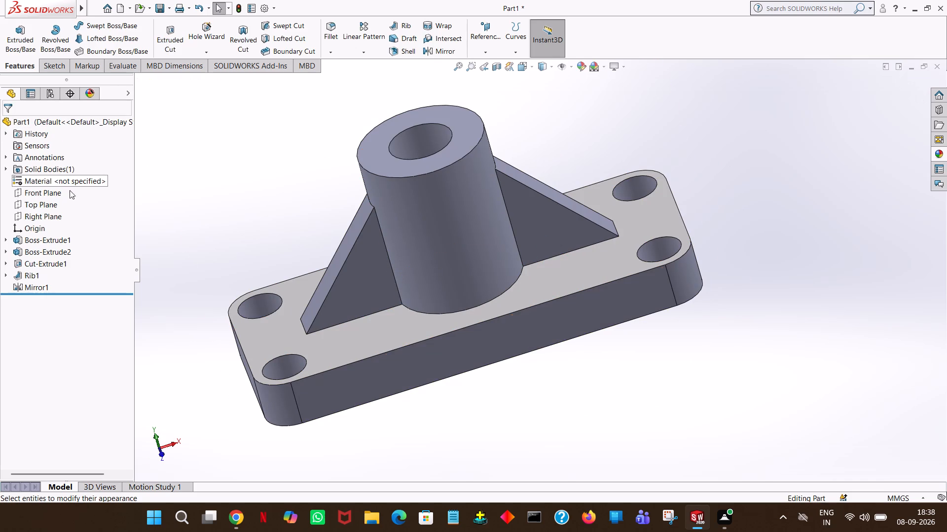
Apply a magenta-pink colour to the solid body alone, replacing the whole part in the appearance selection.
{"action": "left_click", "coordinate": [585, 68]}
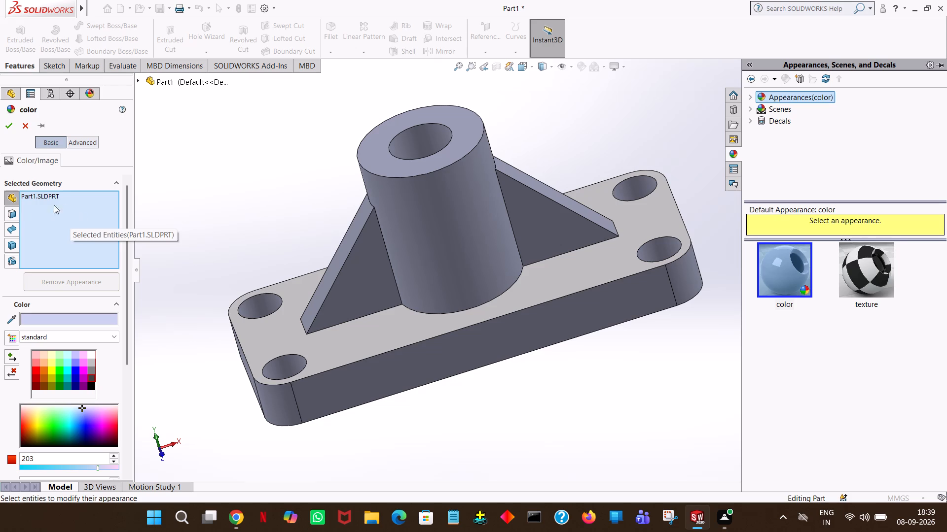
{"action": "left_click", "coordinate": [624, 300]}
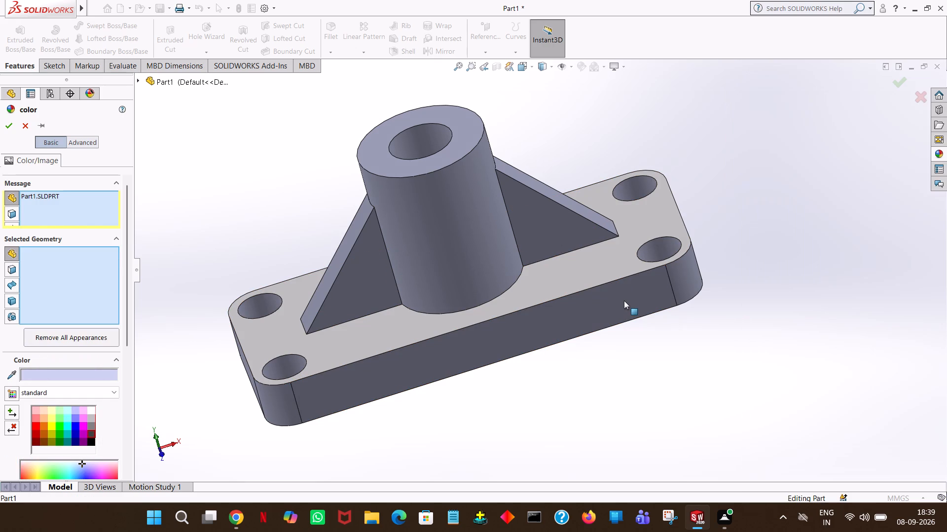
{"action": "left_click", "coordinate": [6, 297]}
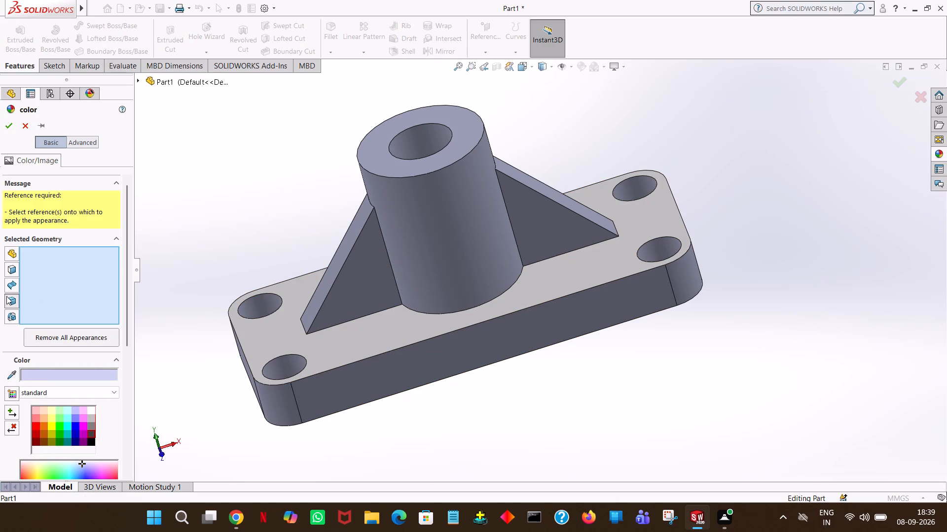
{"action": "left_click", "coordinate": [595, 312]}
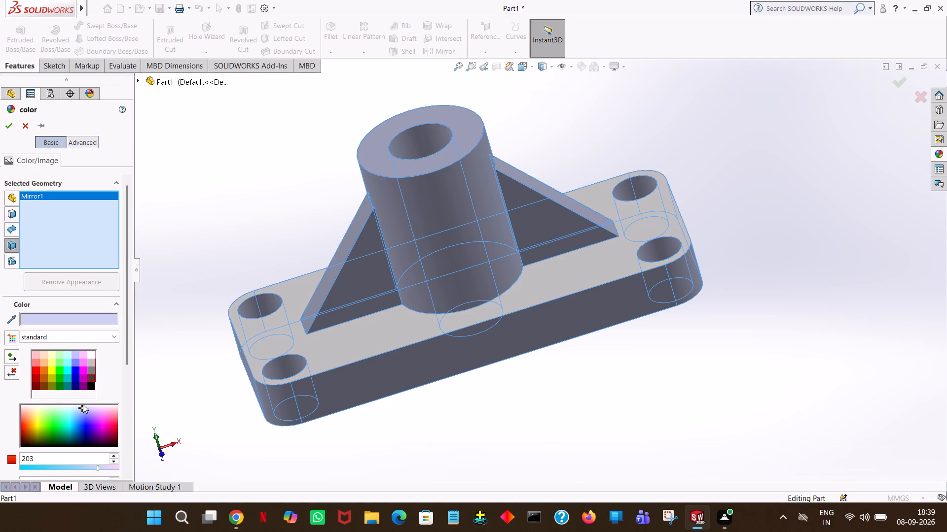
{"action": "left_click", "coordinate": [107, 420]}
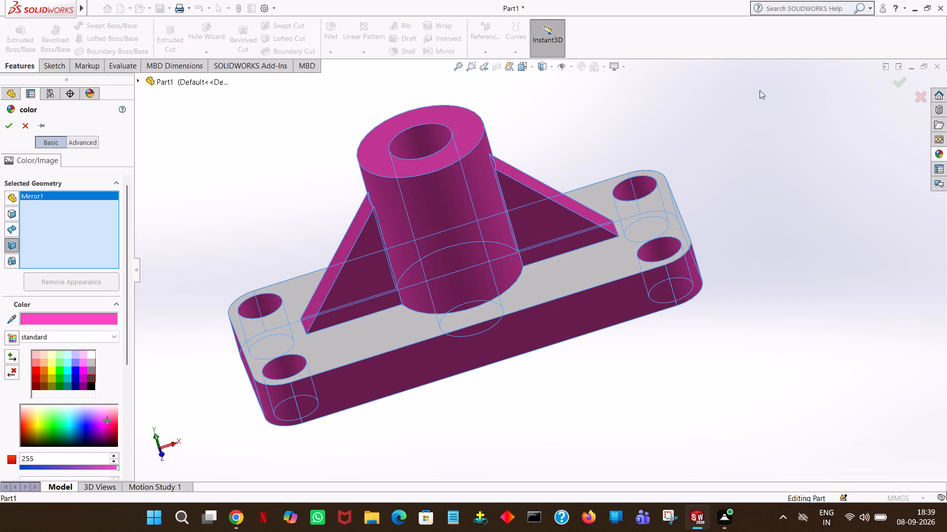
{"action": "left_click", "coordinate": [779, 164]}
{"action": "left_click", "coordinate": [8, 130]}
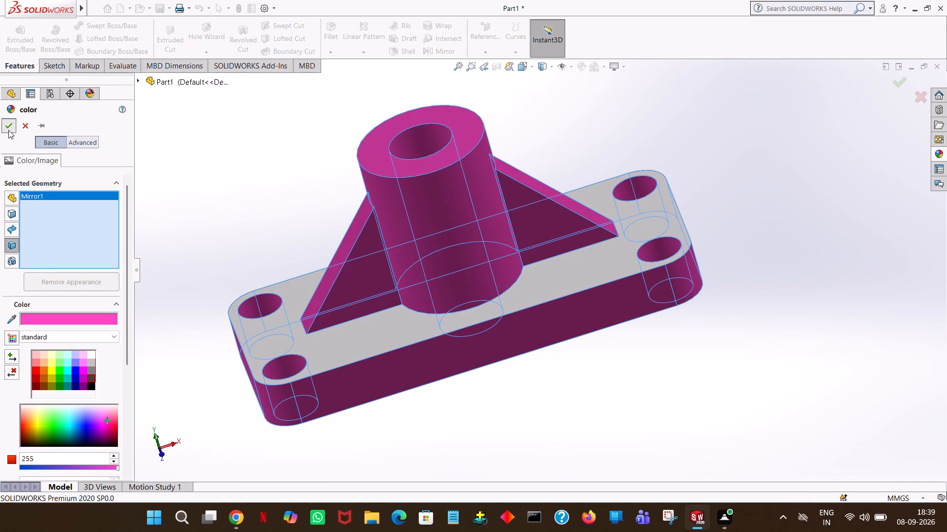
Save the part as "bearing" in the "desighn new job" folder on New Volume (E:).
{"action": "middle_click_drag", "start_coordinate": [692, 206], "coordinate": [711, 206]}
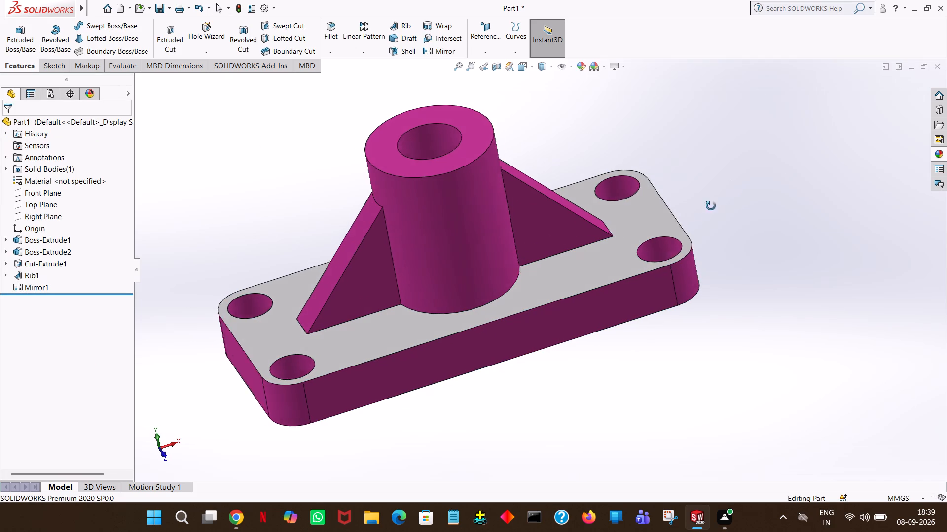
{"action": "middle_click_drag", "start_coordinate": [711, 206], "coordinate": [807, 328]}
{"action": "middle_click_drag", "start_coordinate": [788, 329], "coordinate": [757, 322]}
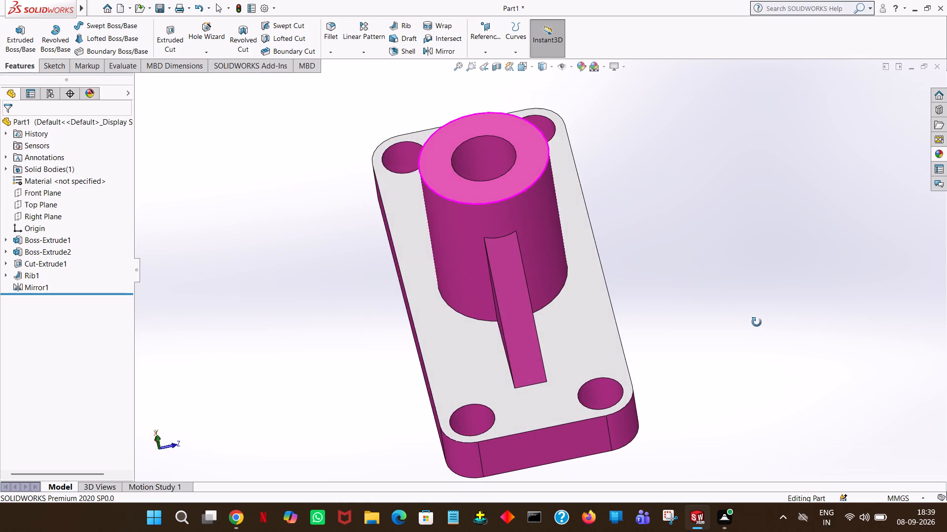
{"action": "middle_click_drag", "start_coordinate": [757, 322], "coordinate": [747, 294]}
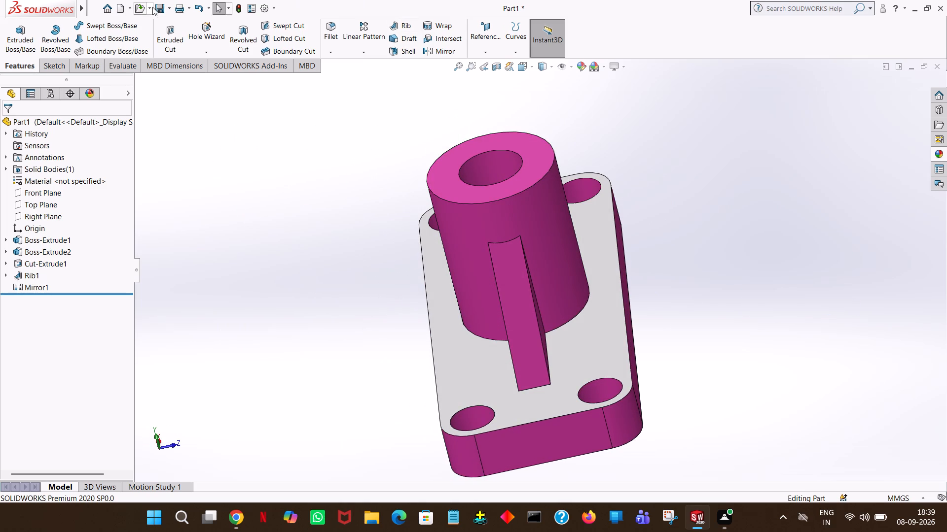
{"action": "left_click", "coordinate": [155, 9]}
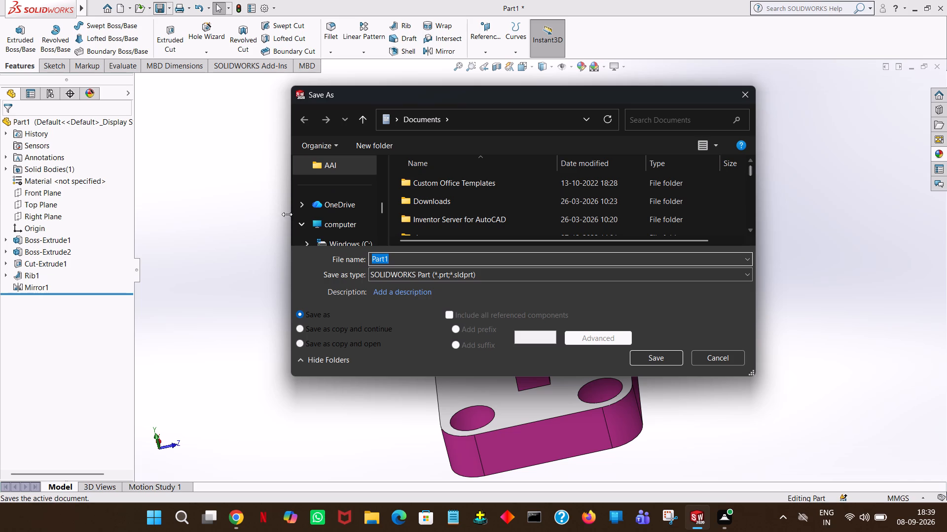
{"action": "left_click_drag", "start_coordinate": [384, 208], "coordinate": [383, 230]}
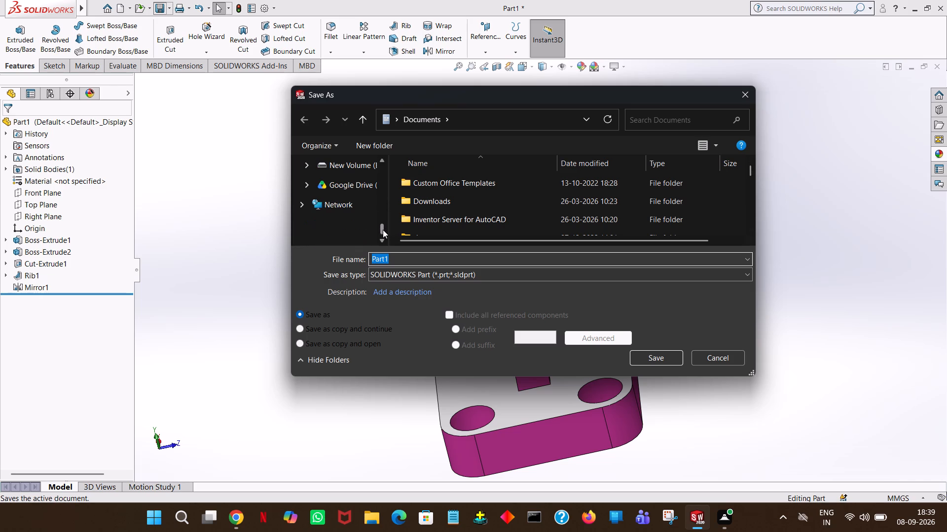
{"action": "left_click_drag", "start_coordinate": [383, 230], "coordinate": [382, 232]}
{"action": "left_click_drag", "start_coordinate": [382, 232], "coordinate": [380, 223]}
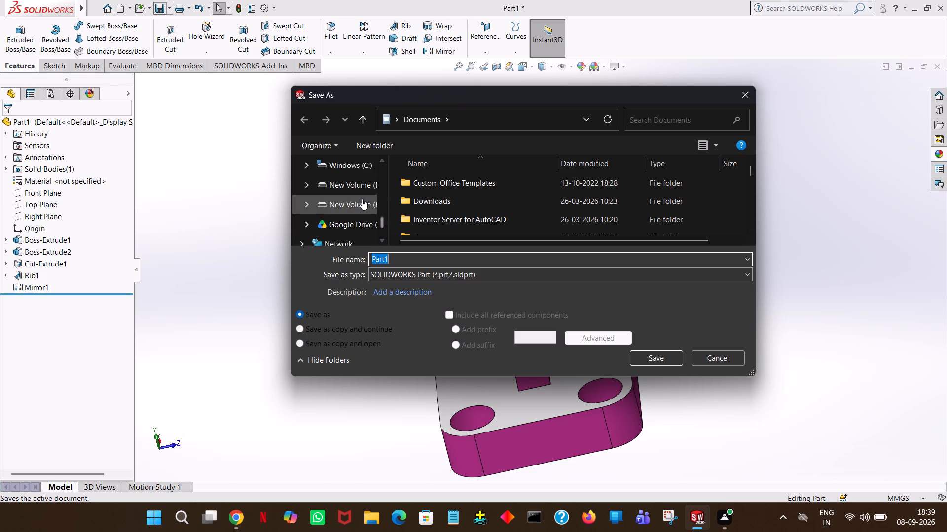
{"action": "double_click", "coordinate": [362, 199]}
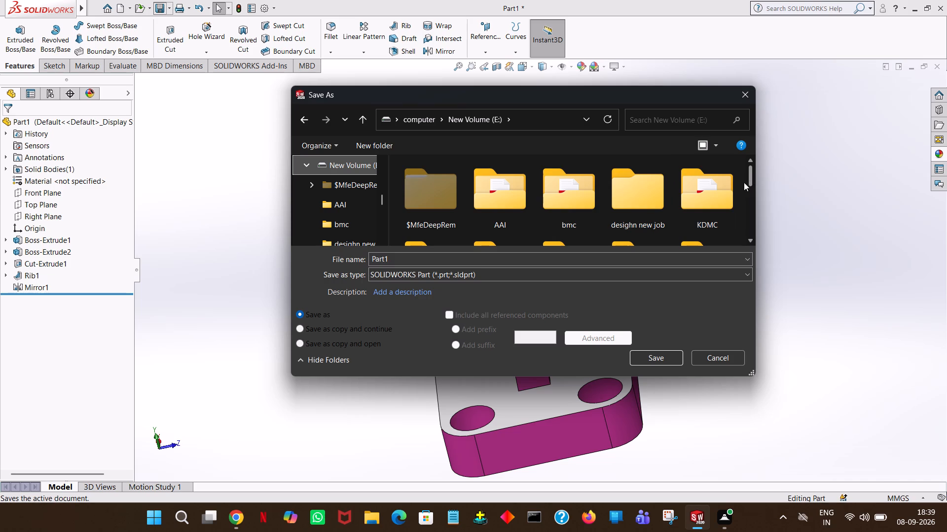
{"action": "double_click", "coordinate": [621, 198]}
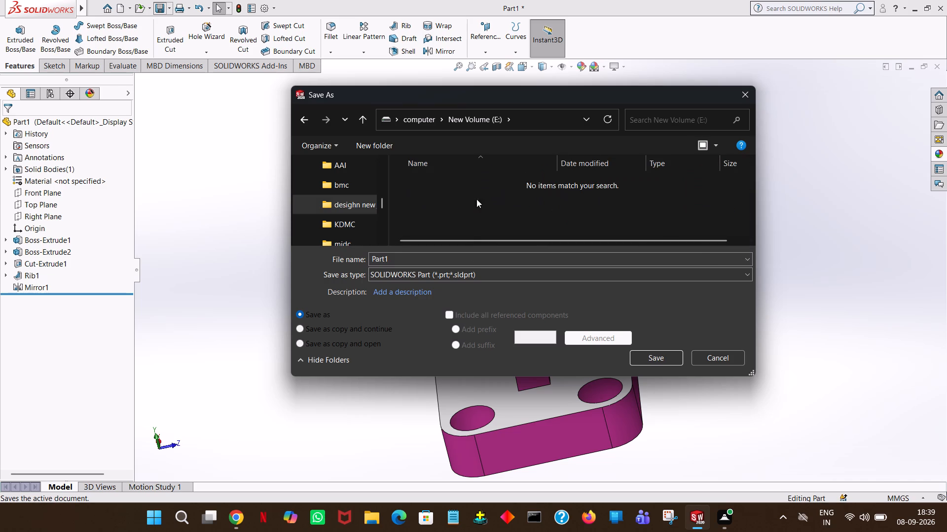
{"action": "double_click", "coordinate": [449, 254]}
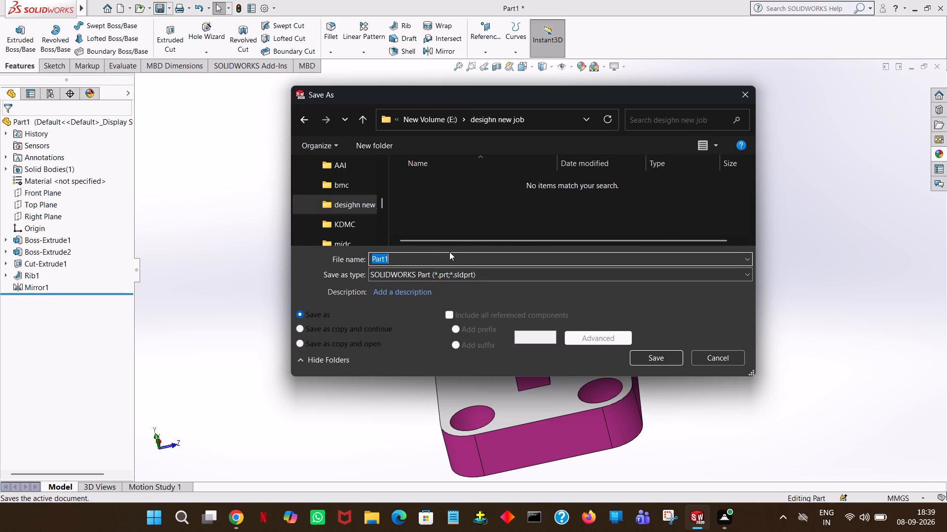
{"action": "type", "text": "bearing"}
{"action": "left_click", "coordinate": [667, 356]}
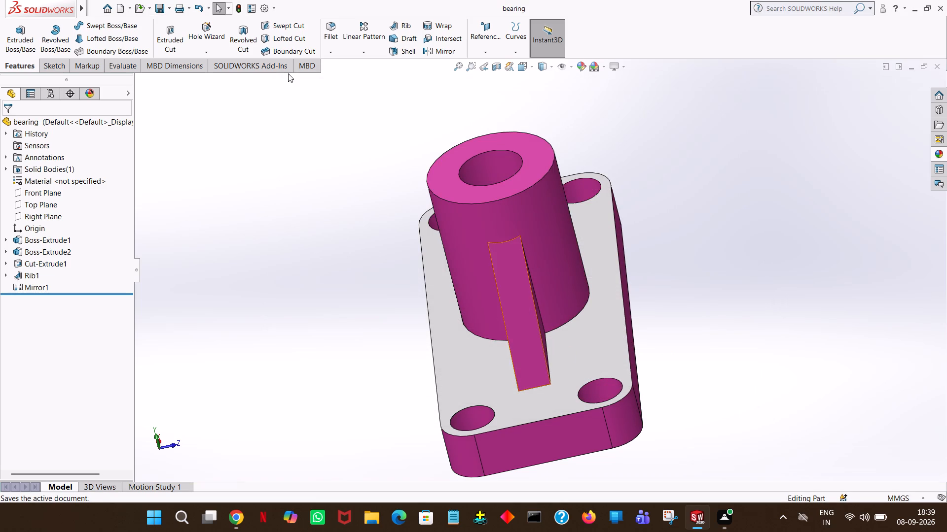
Save a PDF copy of the part, named bearing, in the "pdf new job" folder on New Volume (E:).
{"action": "left_click", "coordinate": [173, 6]}
{"action": "left_click", "coordinate": [175, 32]}
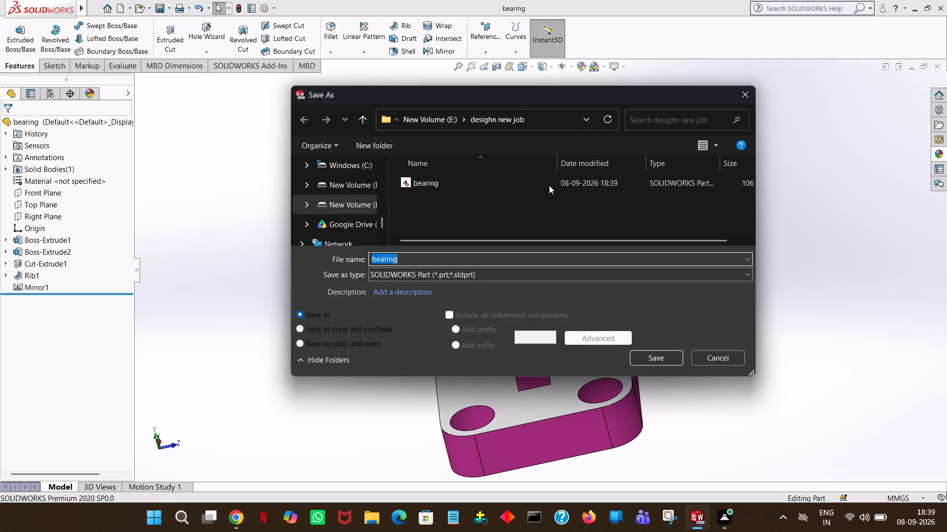
{"action": "left_click", "coordinate": [306, 119]}
{"action": "left_click", "coordinate": [436, 120]}
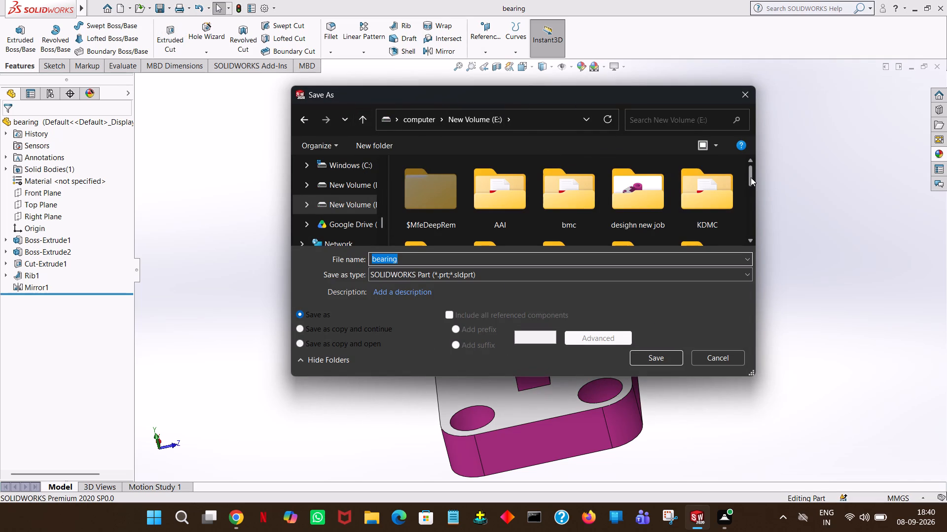
{"action": "left_click_drag", "start_coordinate": [751, 177], "coordinate": [755, 214]}
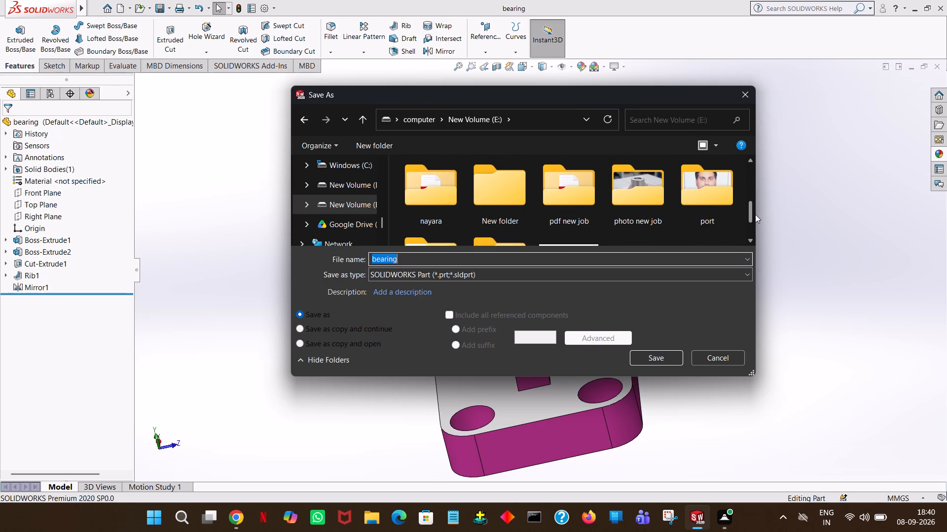
{"action": "left_click_drag", "start_coordinate": [755, 214], "coordinate": [755, 216]}
{"action": "double_click", "coordinate": [567, 189]}
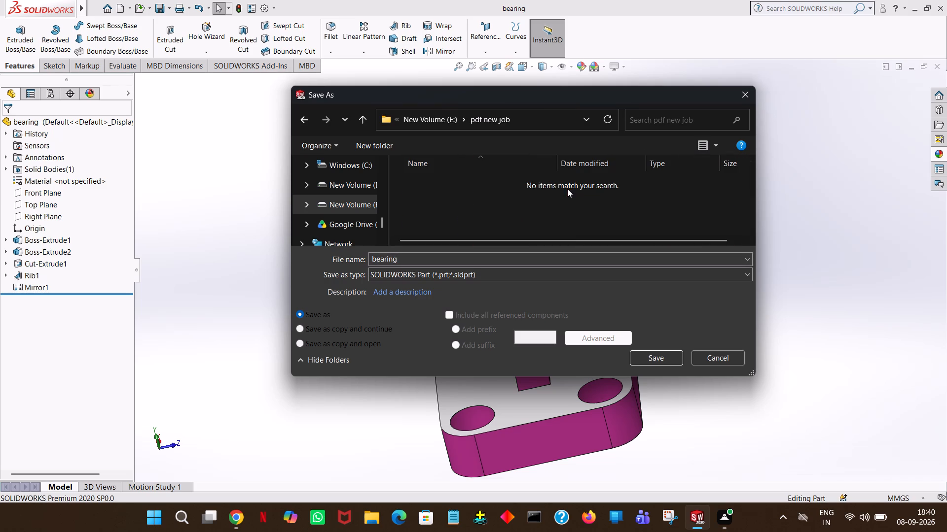
{"action": "left_click", "coordinate": [478, 274]}
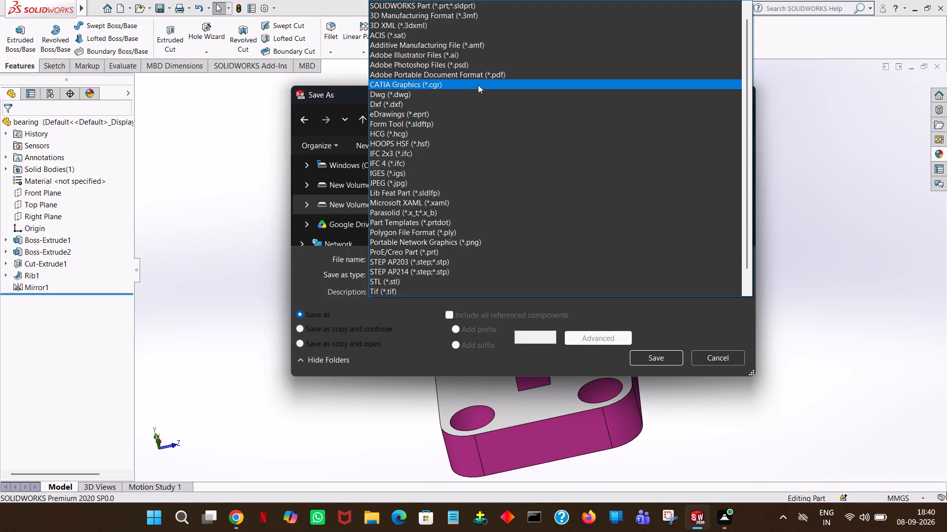
{"action": "left_click", "coordinate": [488, 72]}
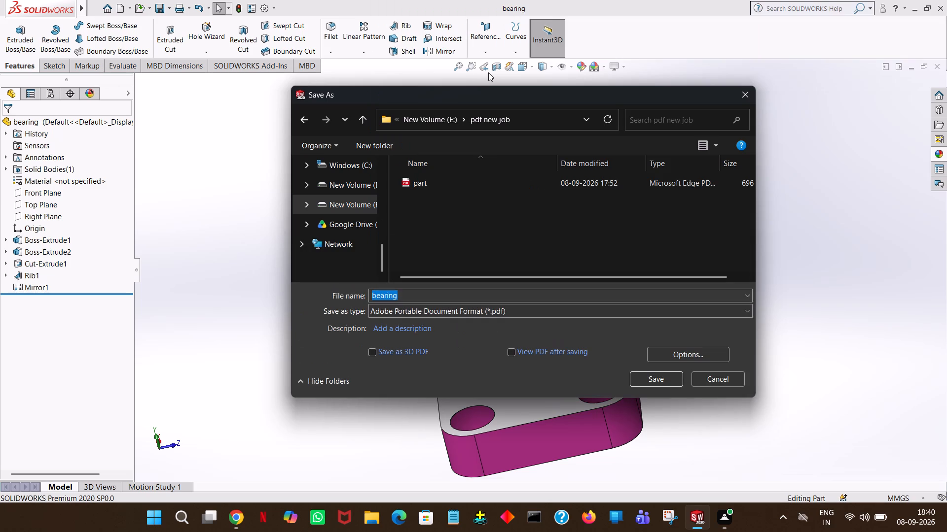
{"action": "left_click", "coordinate": [677, 377]}
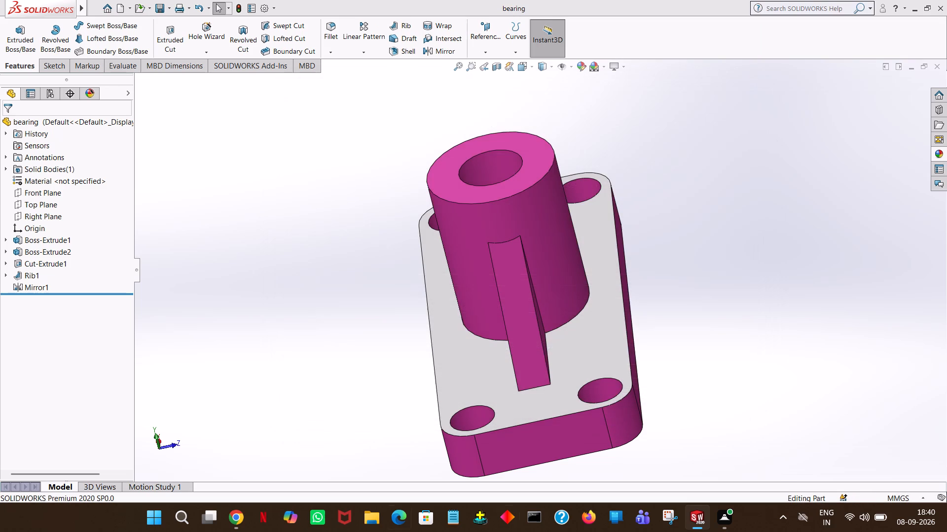